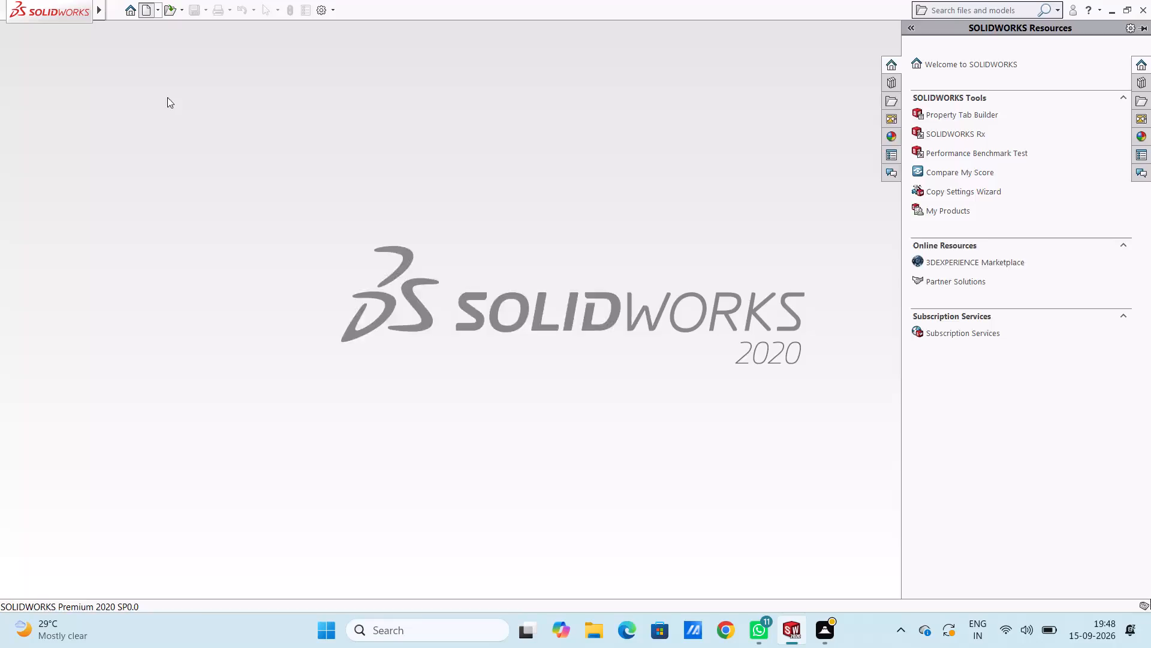
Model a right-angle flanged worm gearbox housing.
Create a new part document.
left_click(487, 473)
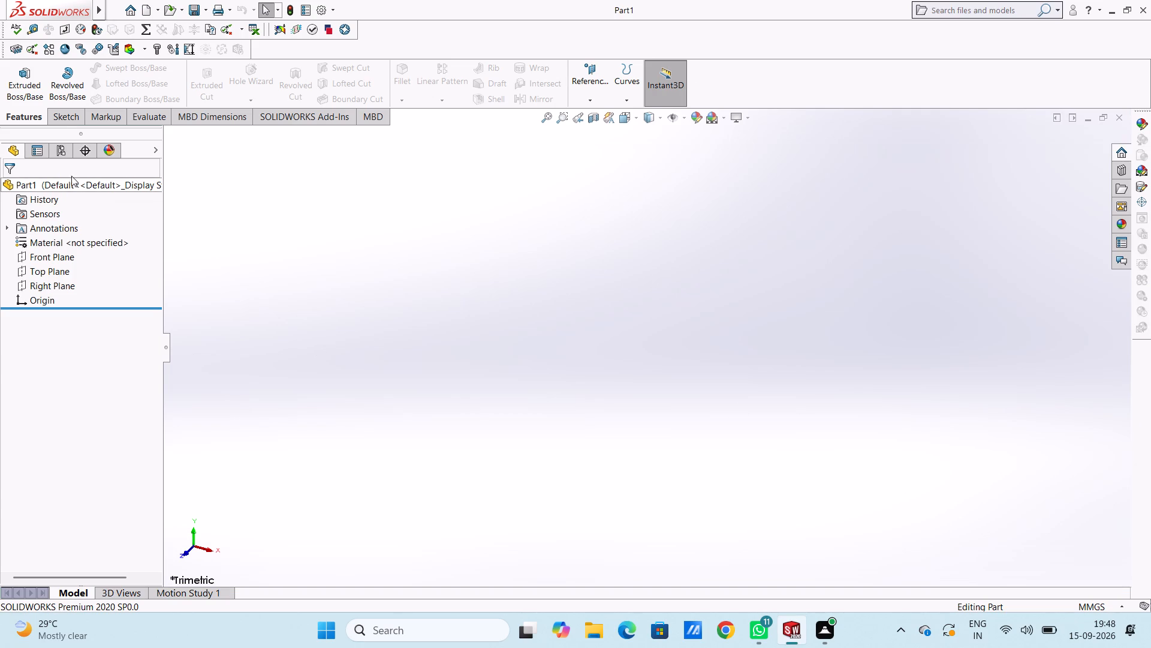
Start a sketch on the Top Plane.
left_click(62, 117)
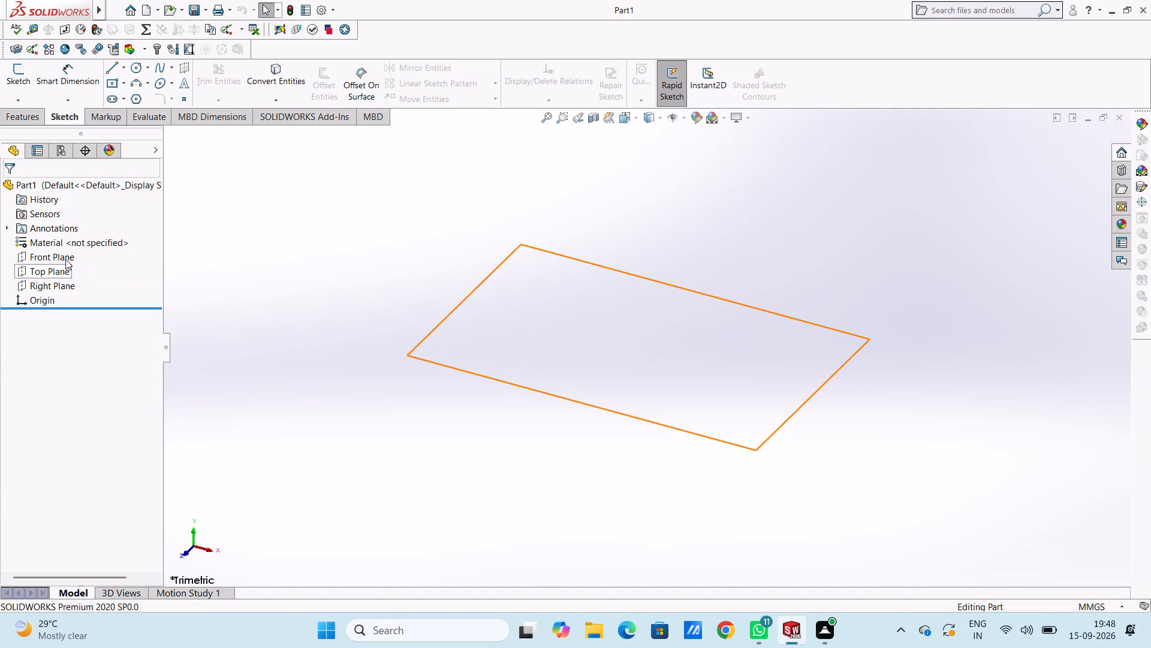
left_click(55, 273)
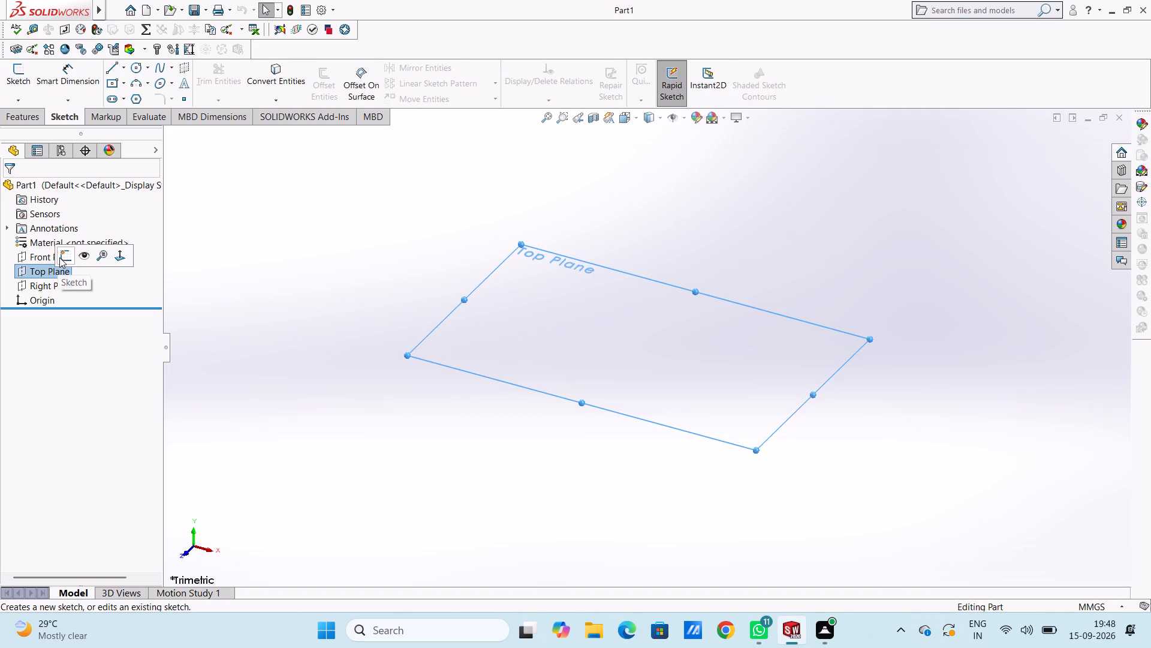
left_click(59, 257)
left_click(237, 272)
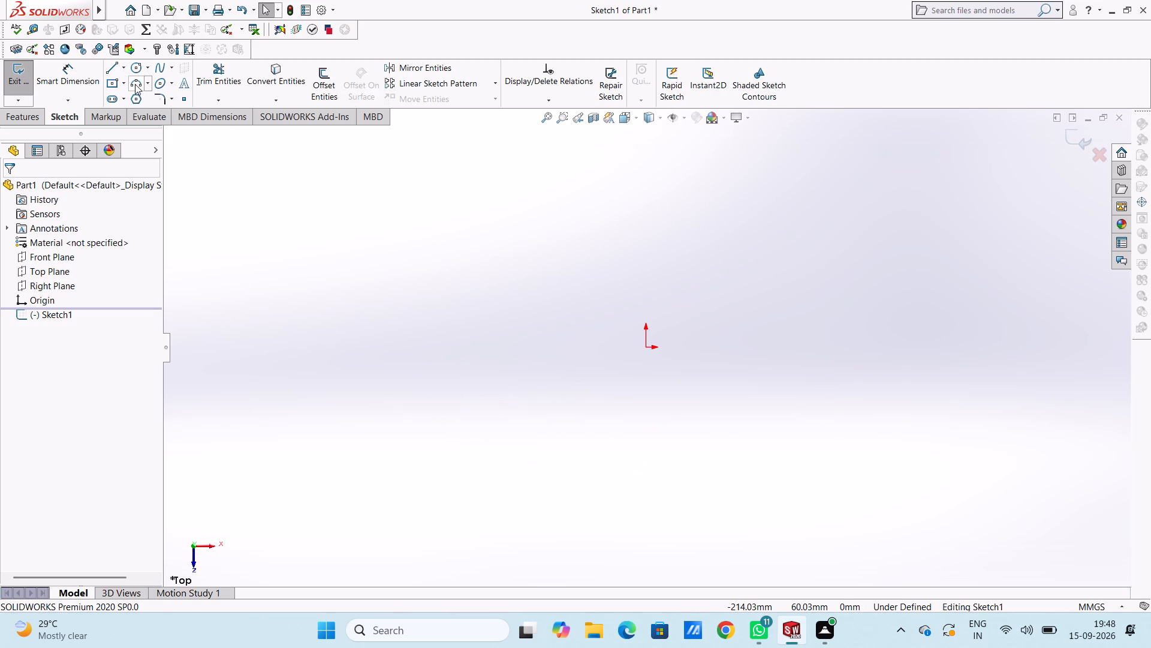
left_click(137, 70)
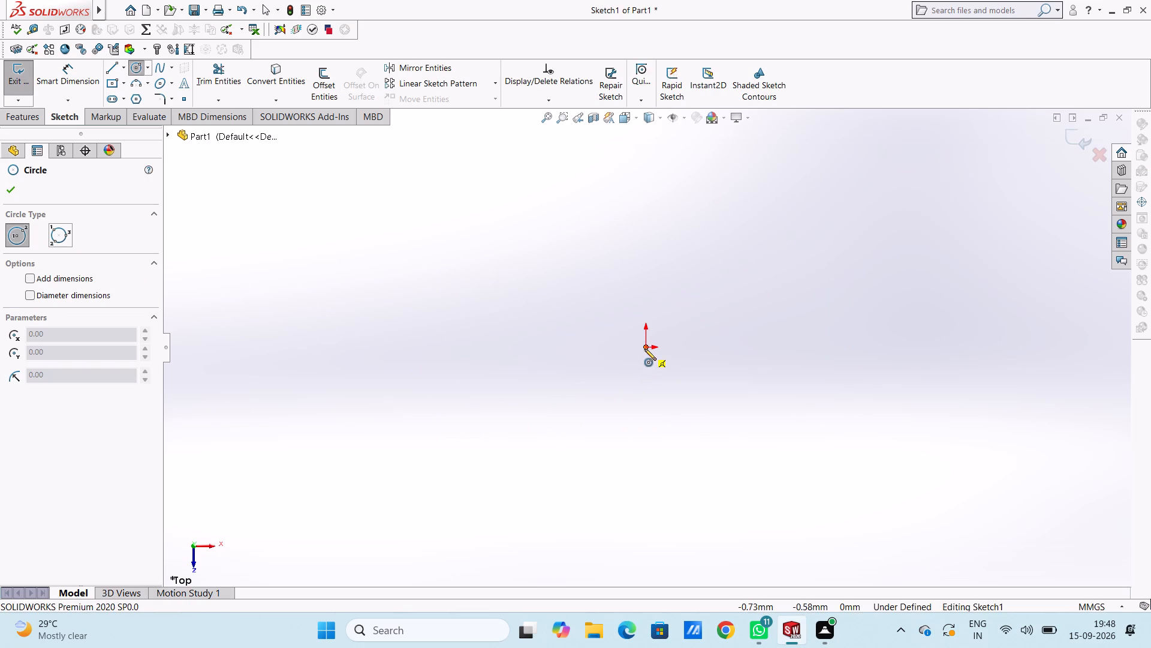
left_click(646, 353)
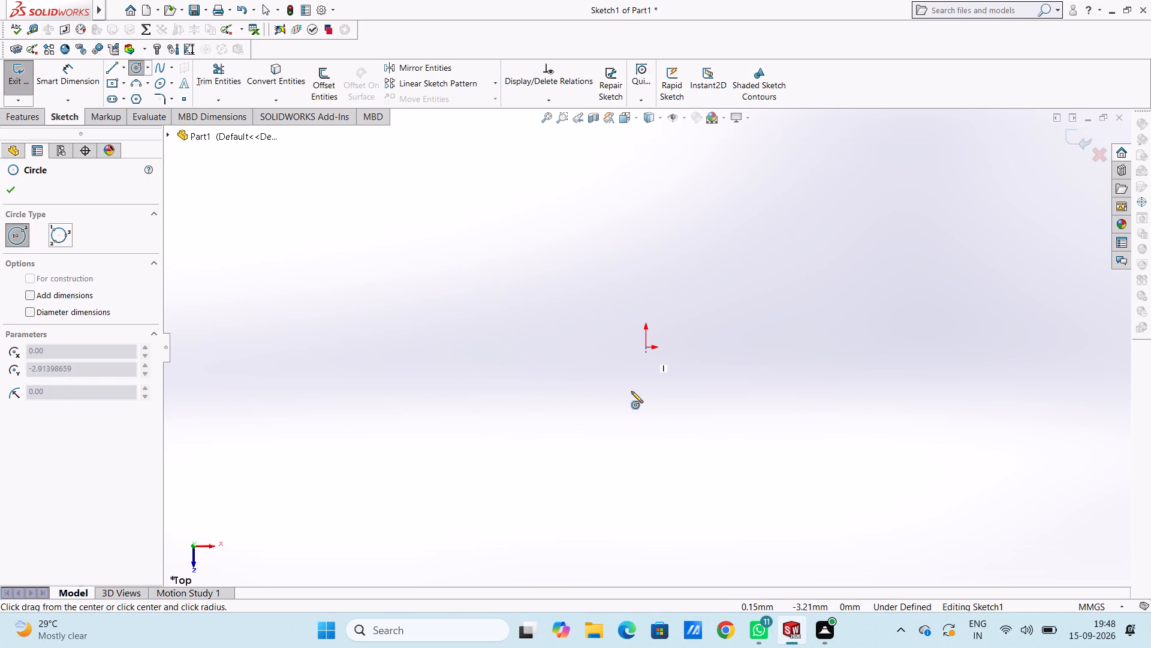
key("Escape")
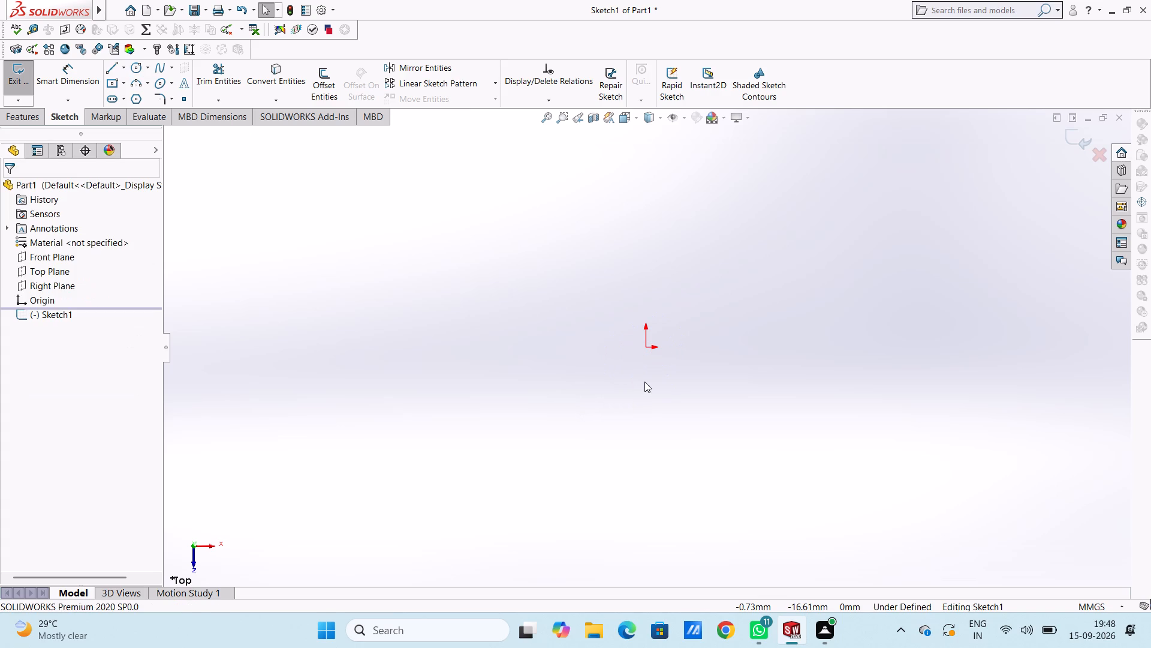
Draw a circle of radius 53 mm centred on the origin.
left_click(134, 67)
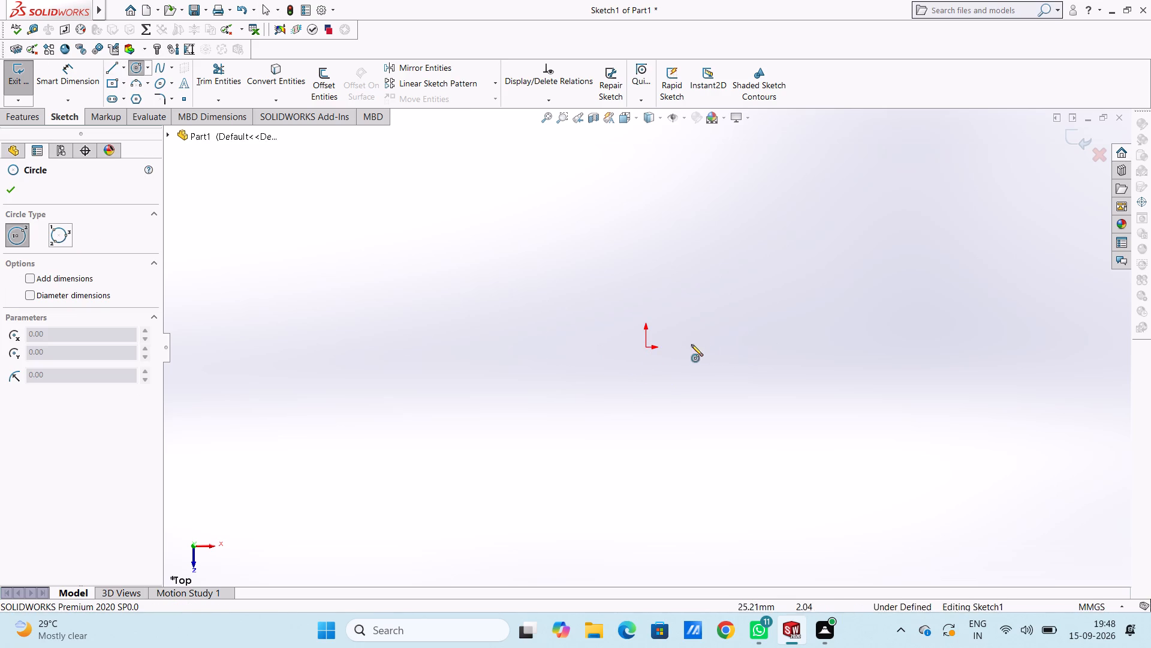
left_click(643, 347)
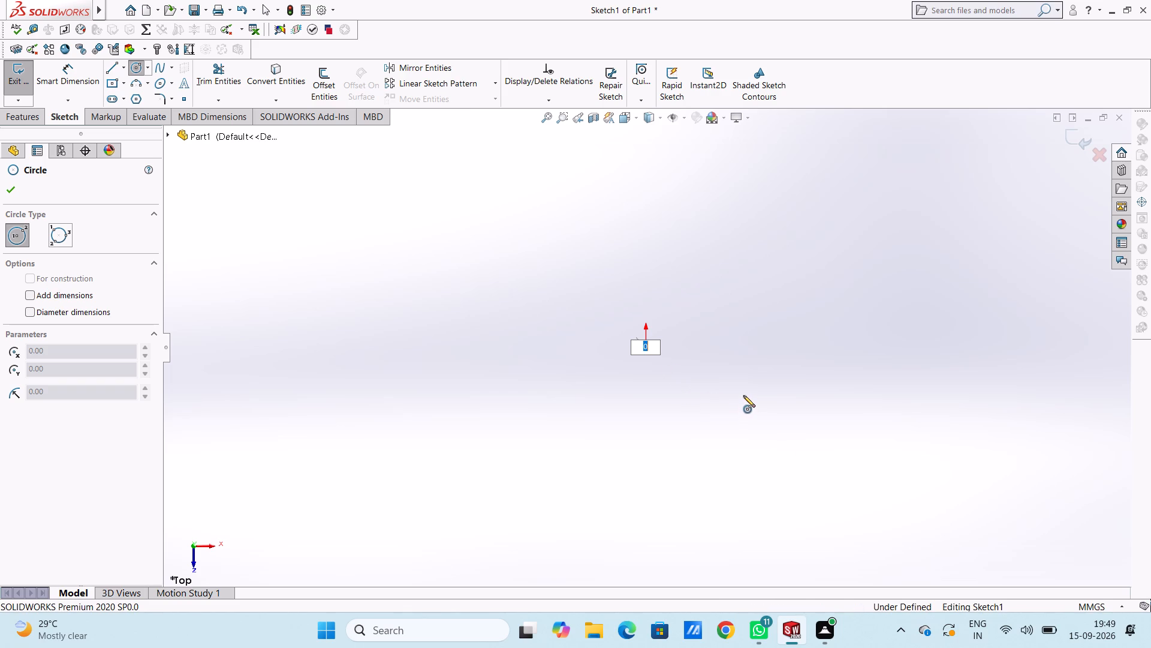
key("5")
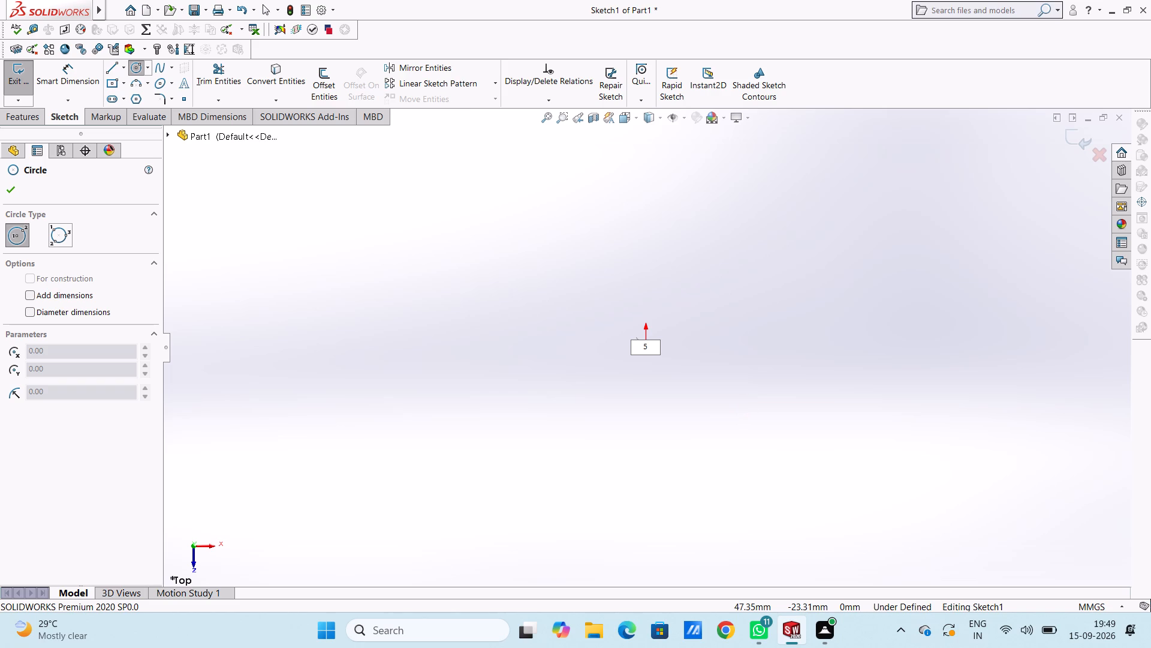
key("3")
key("Return")
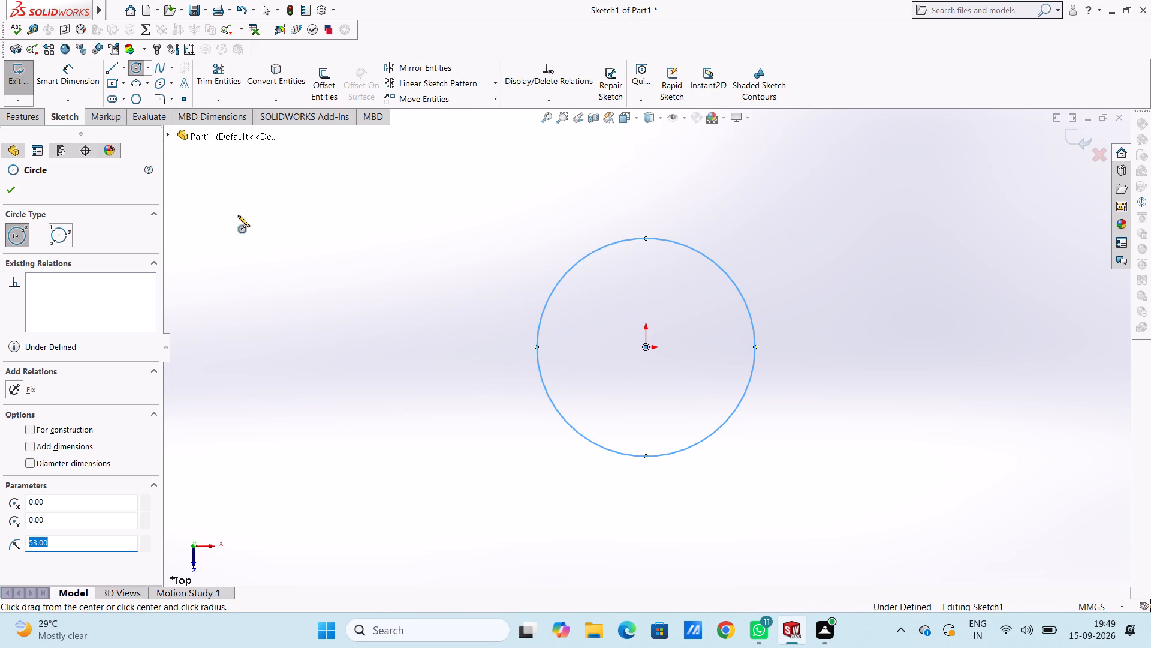
Dimension the circle's diameter, placing the dimension text outside the circle.
left_click(66, 76)
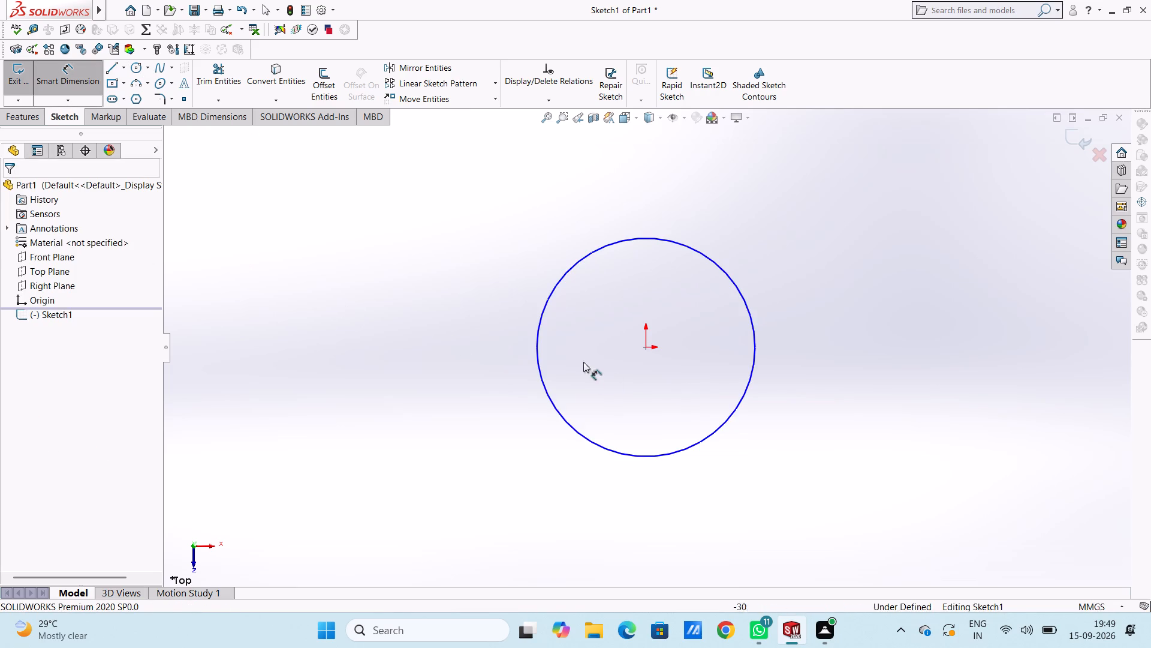
left_click(544, 307)
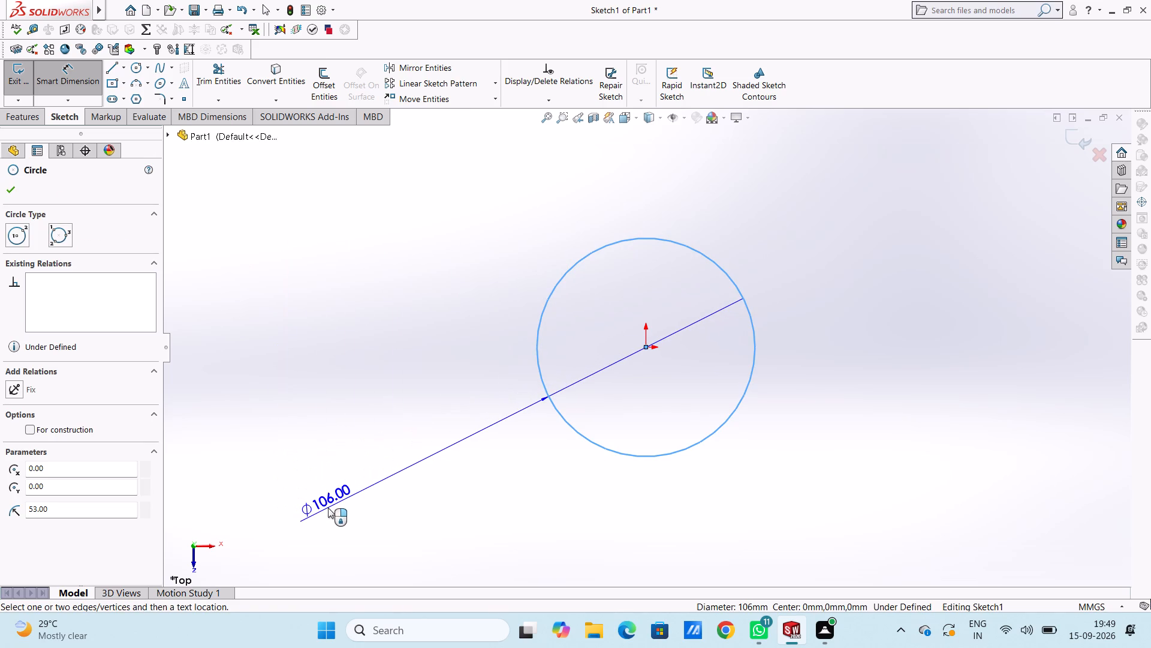
left_click(328, 508)
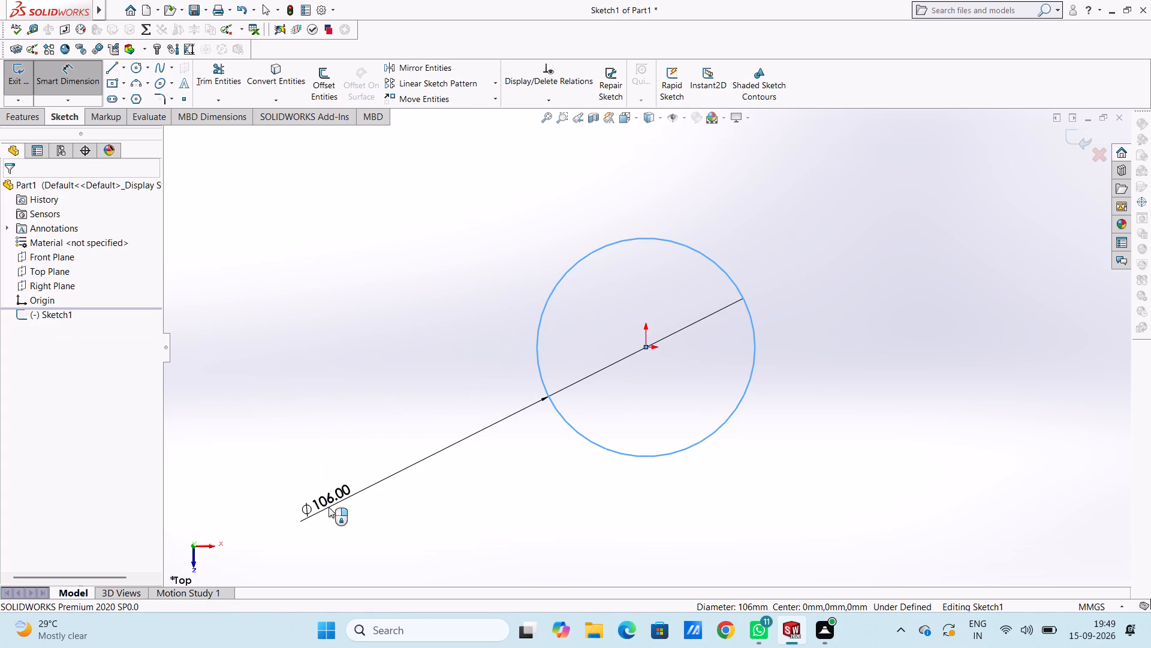
key("Return")
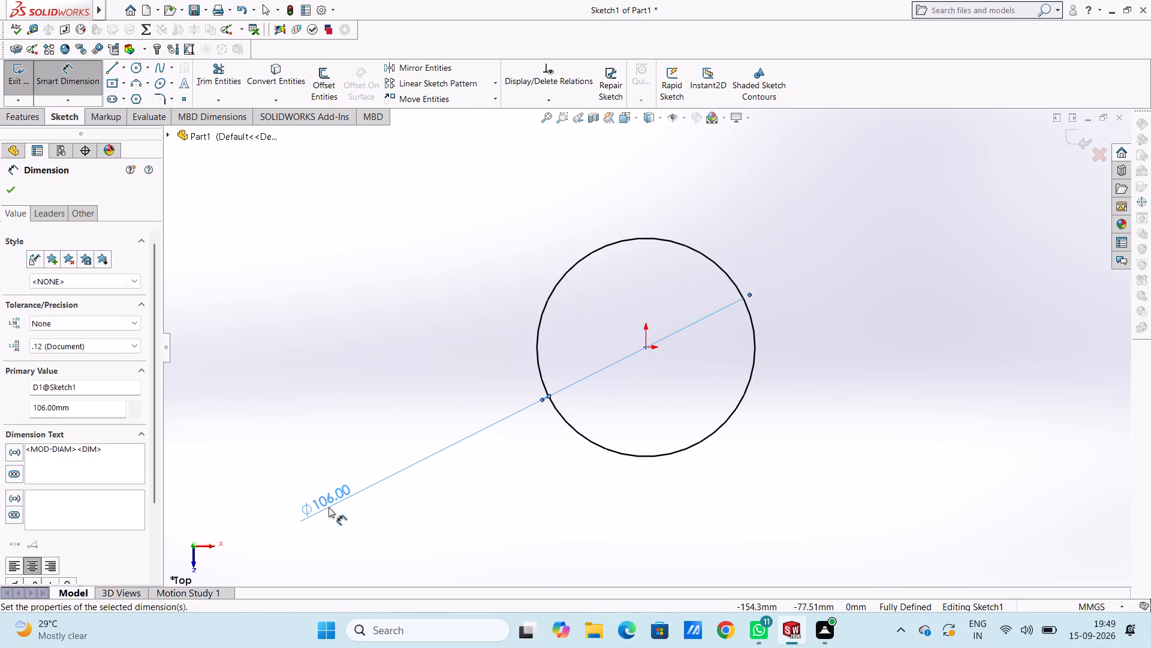
left_click(379, 419)
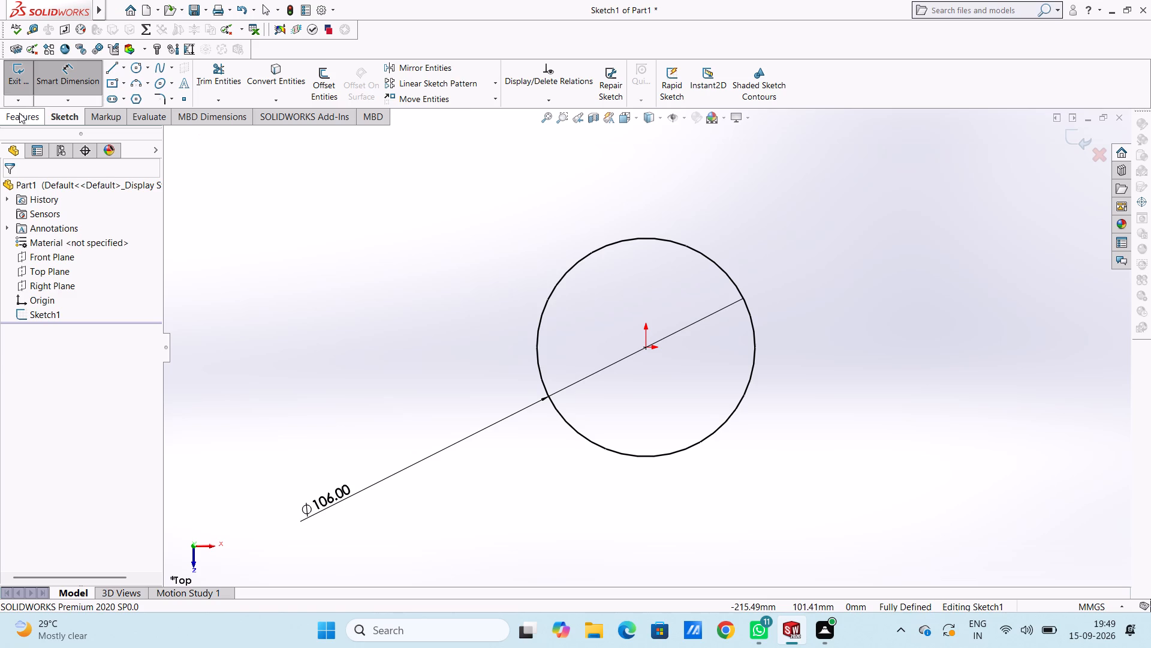
Extrude the circle as a blind boss 6 mm deep to form a disc.
left_click(20, 114)
left_click(16, 88)
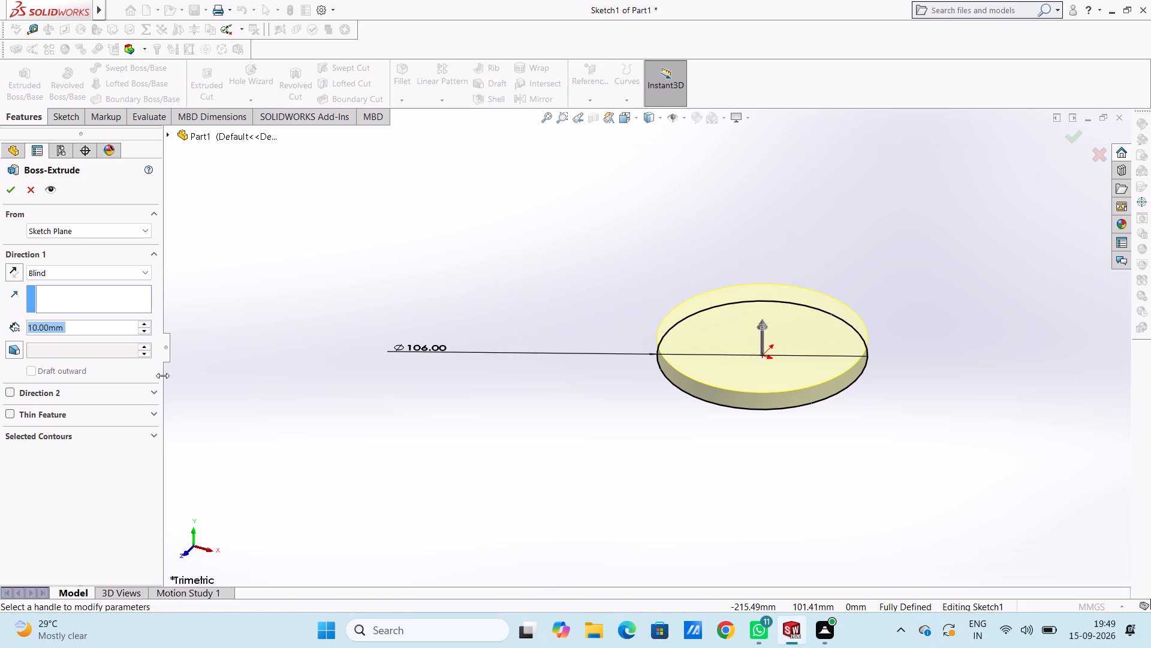
key("6")
key("Return")
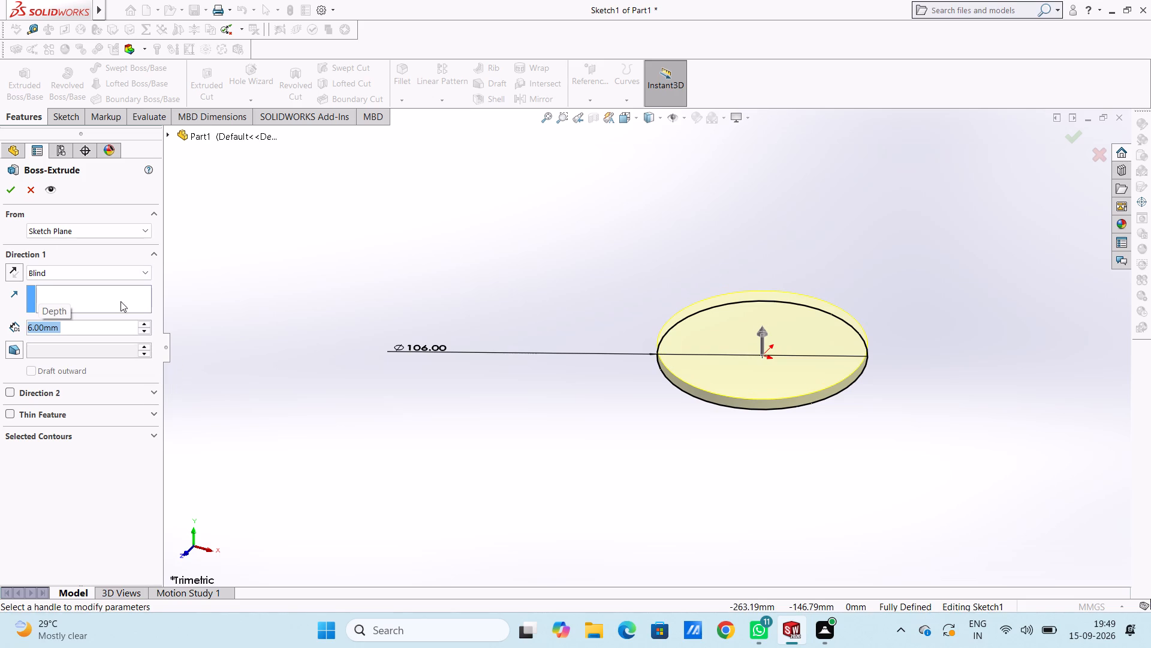
left_click(14, 194)
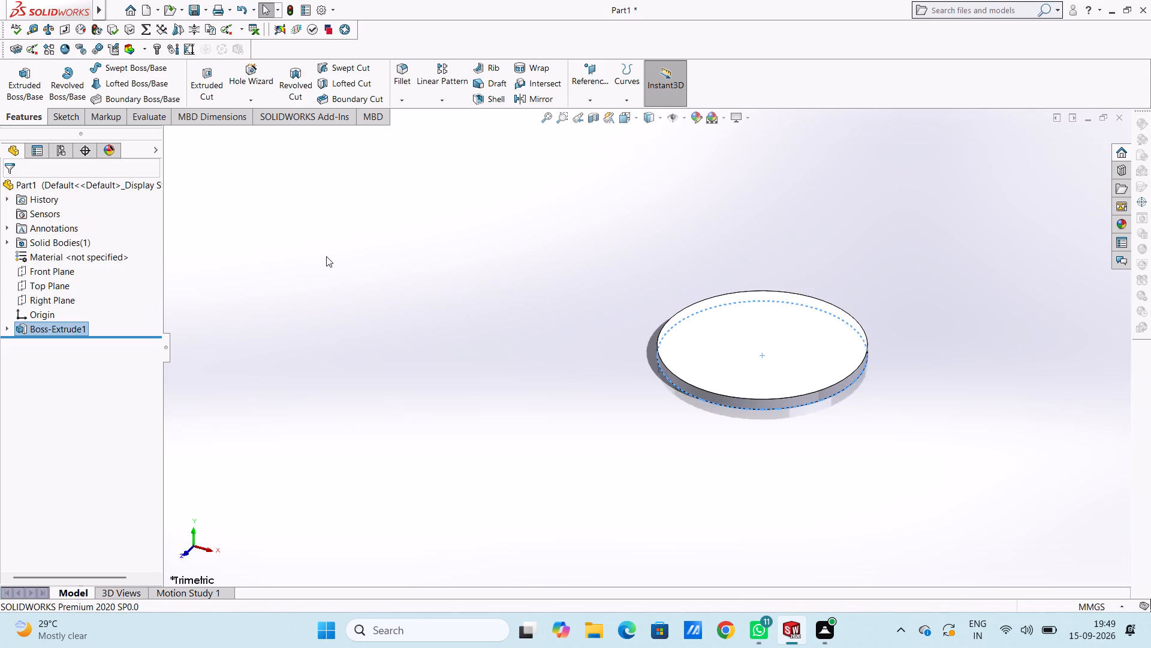
left_click(326, 256)
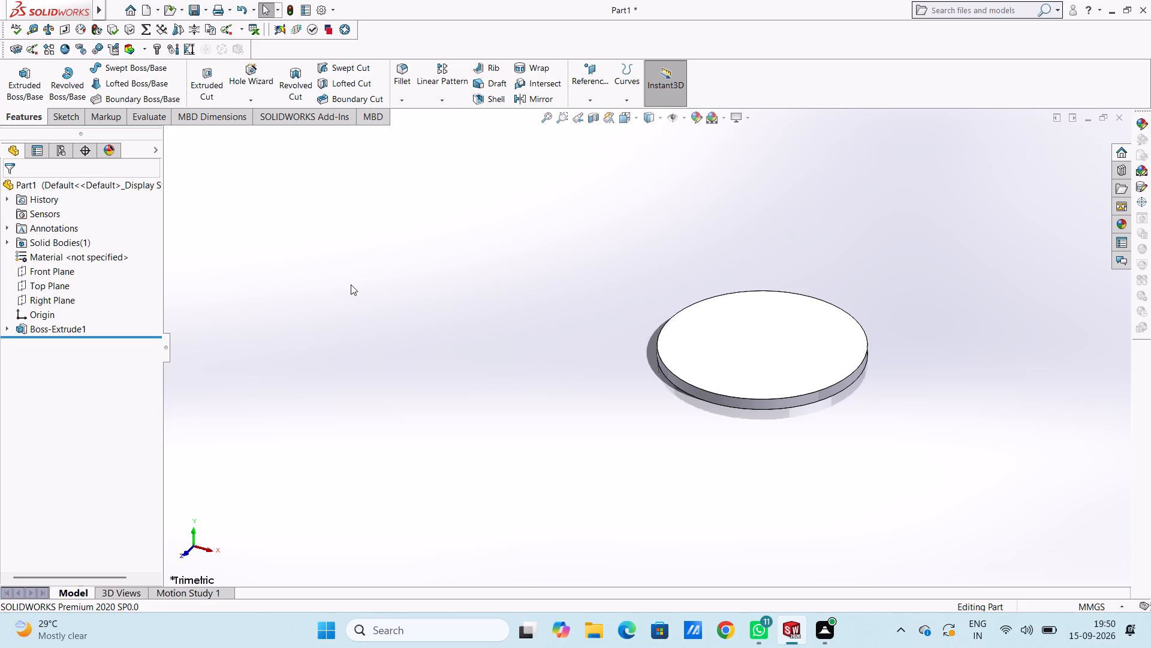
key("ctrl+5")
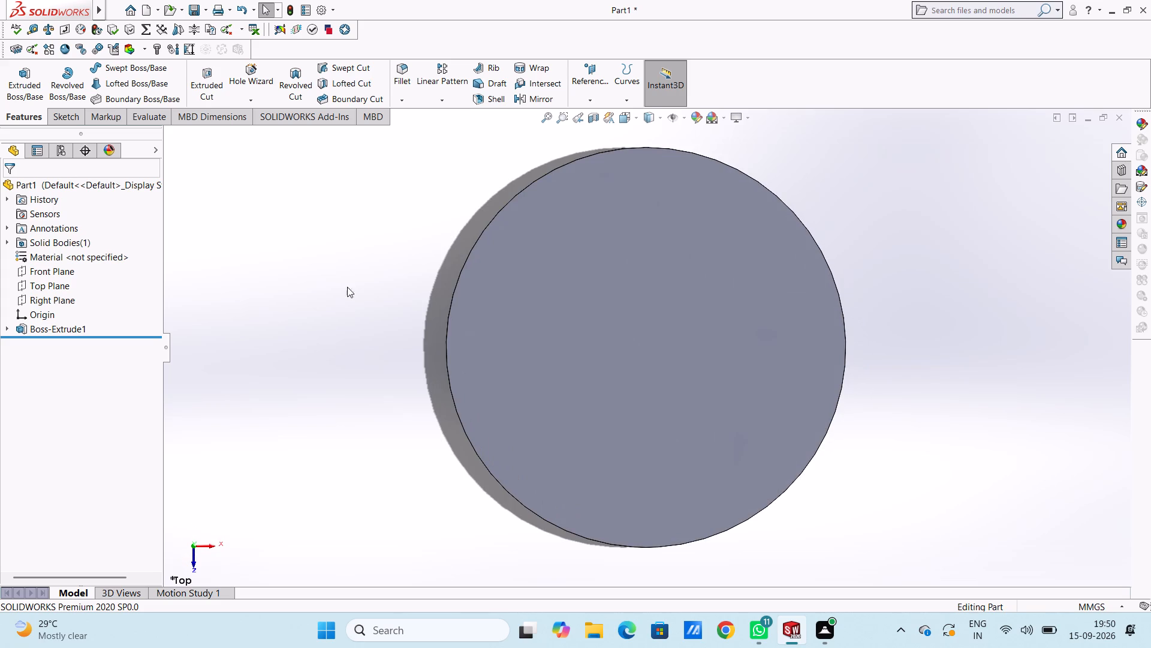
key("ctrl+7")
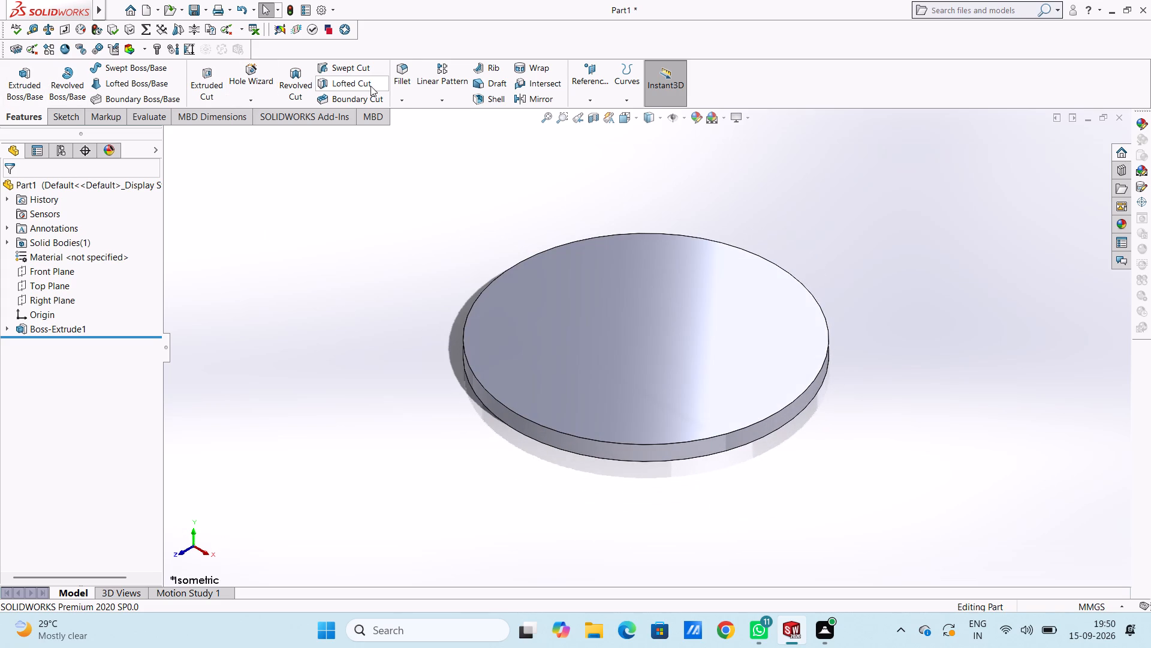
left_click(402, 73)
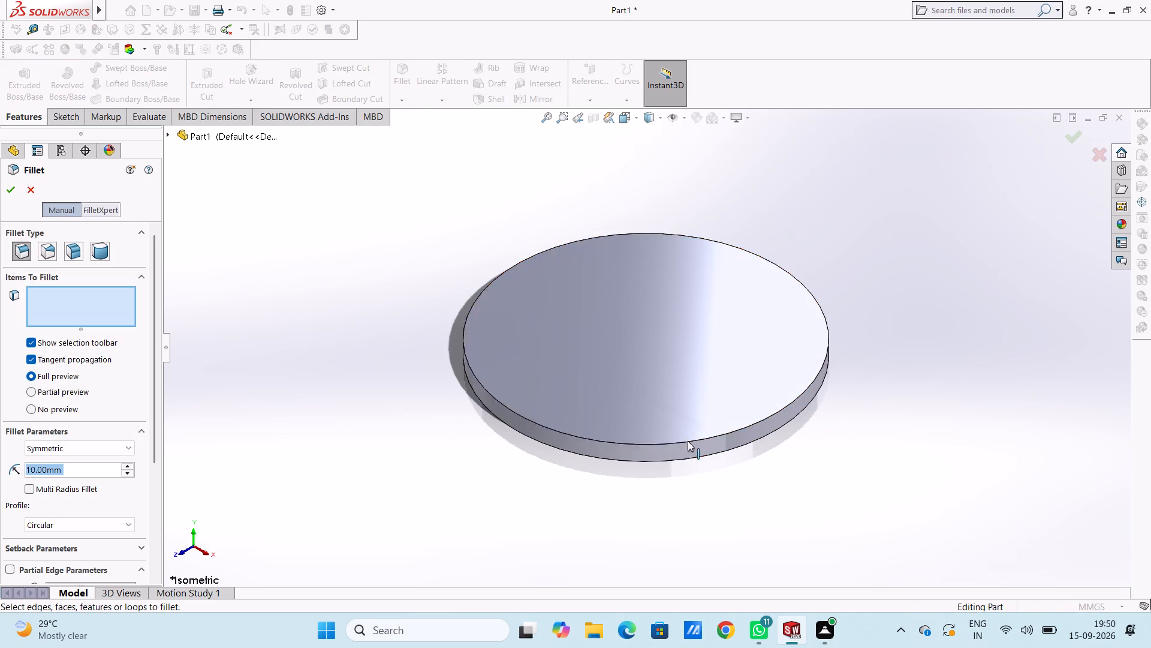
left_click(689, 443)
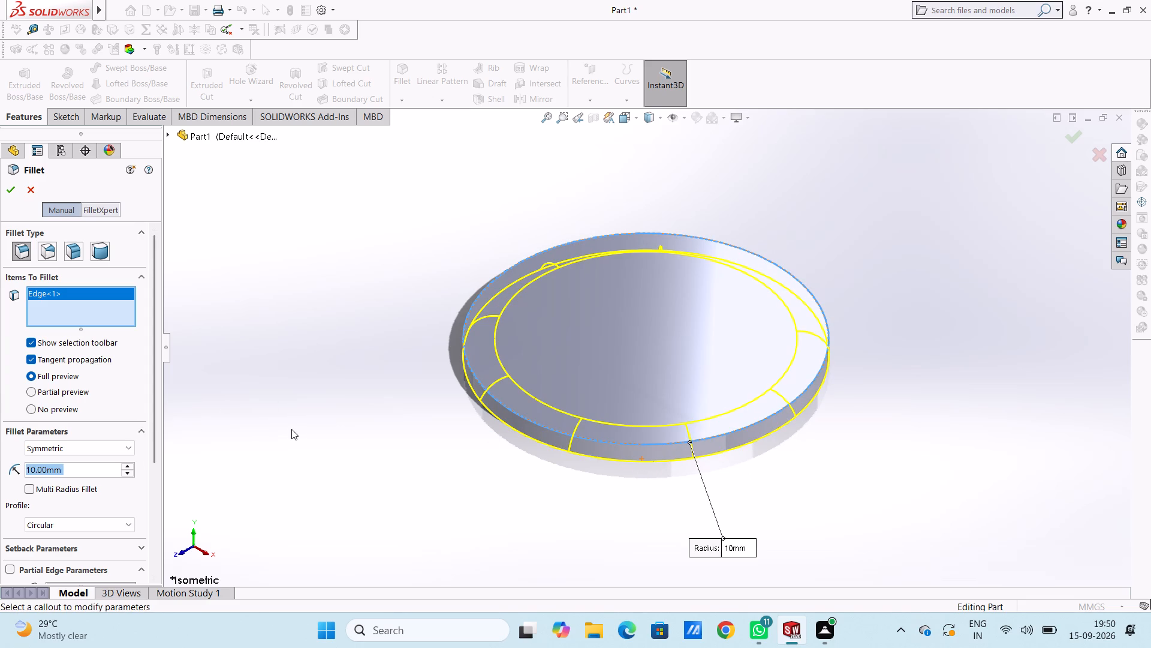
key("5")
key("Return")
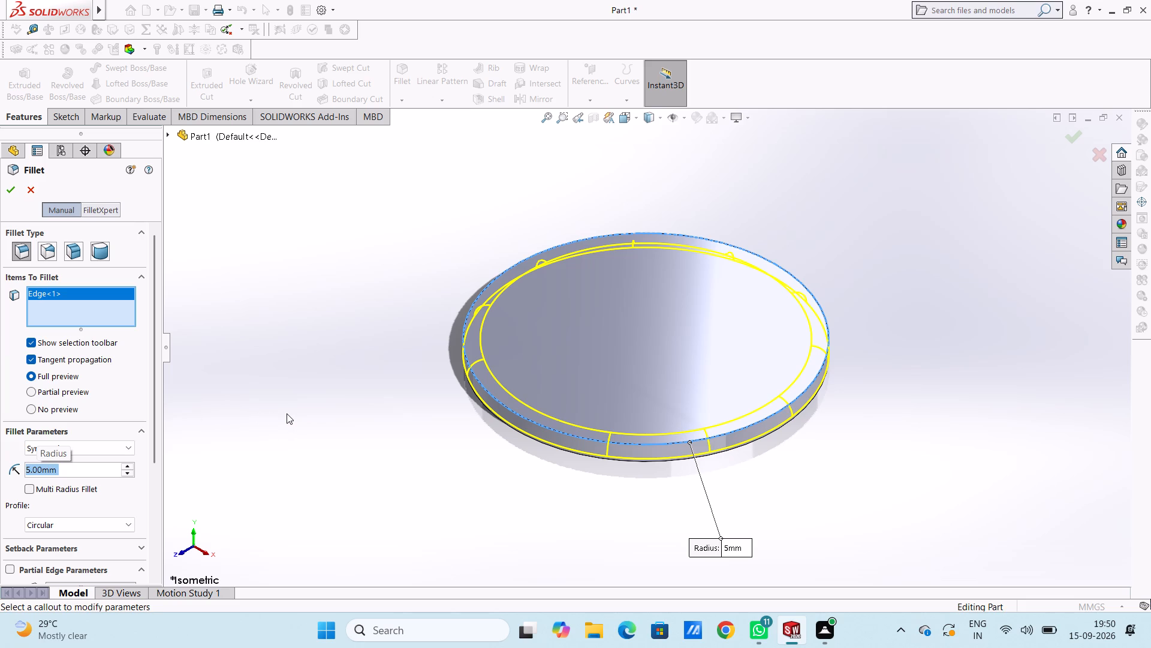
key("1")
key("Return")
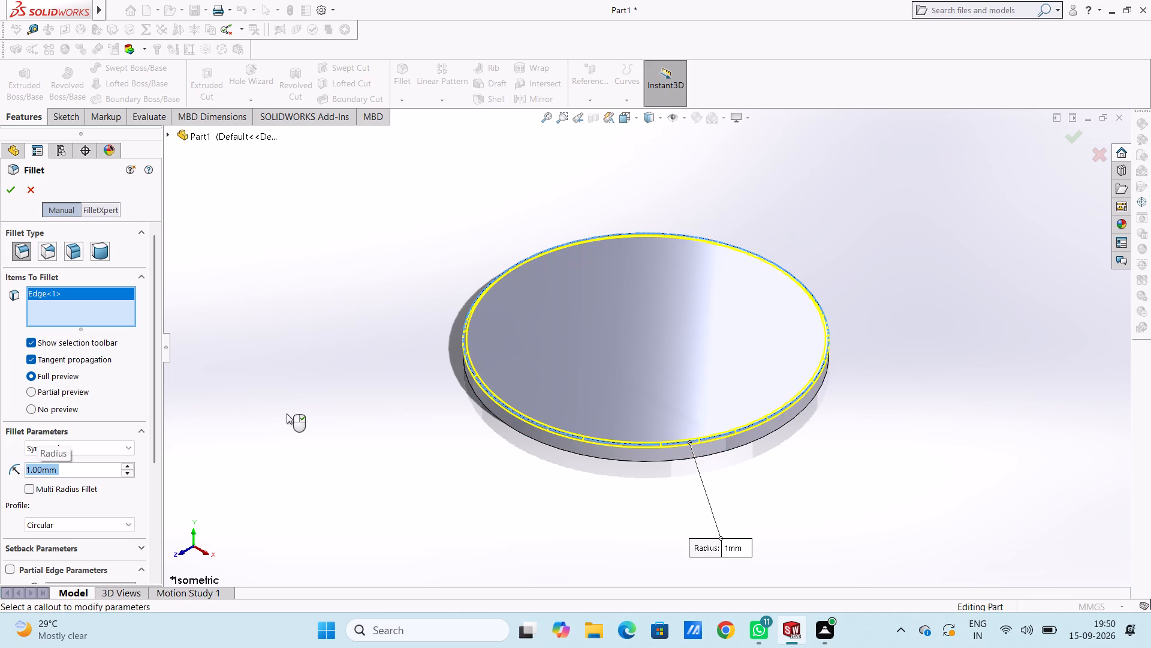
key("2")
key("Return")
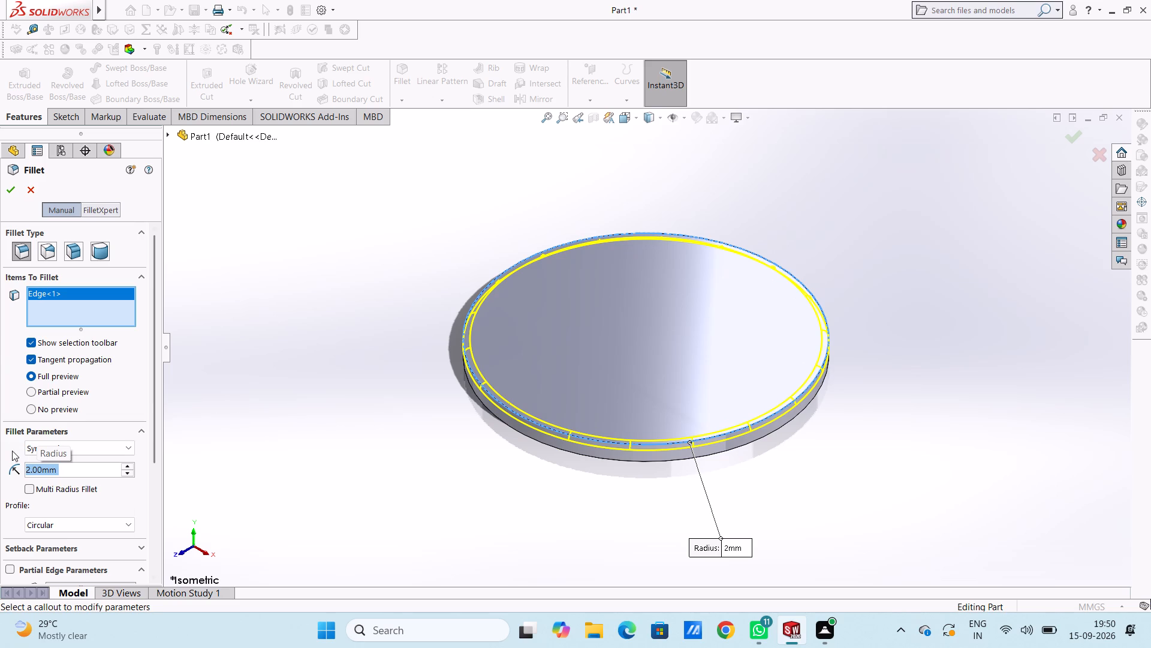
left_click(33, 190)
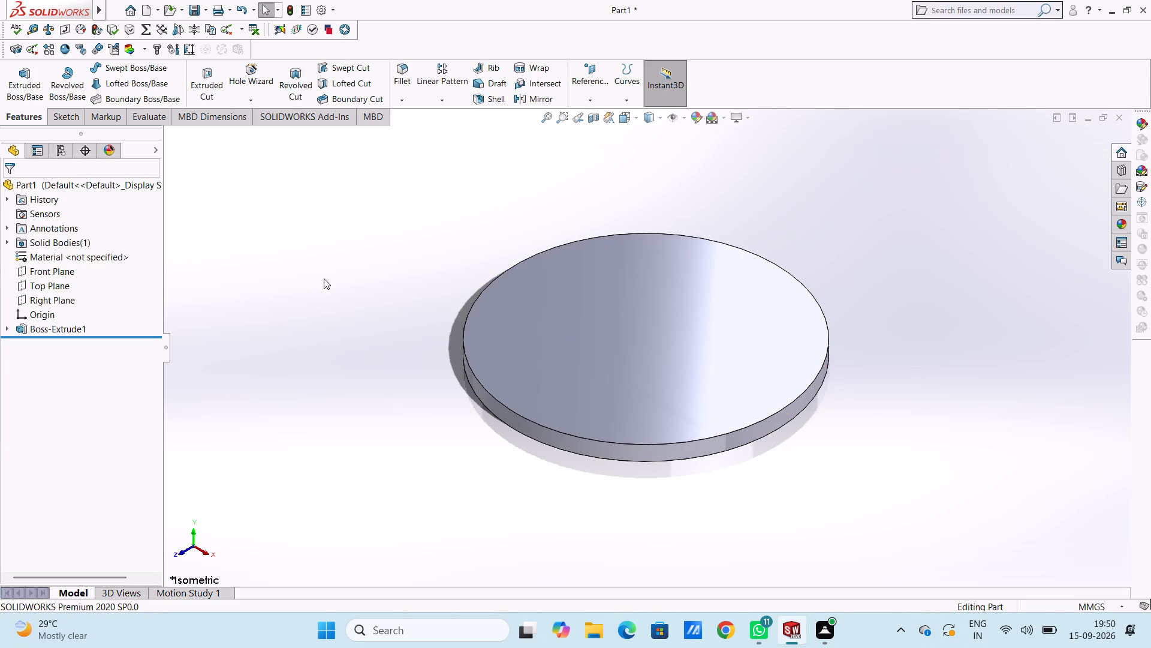
Start a new sketch on the disc's top face, viewed from the top.
key("ctrl+5")
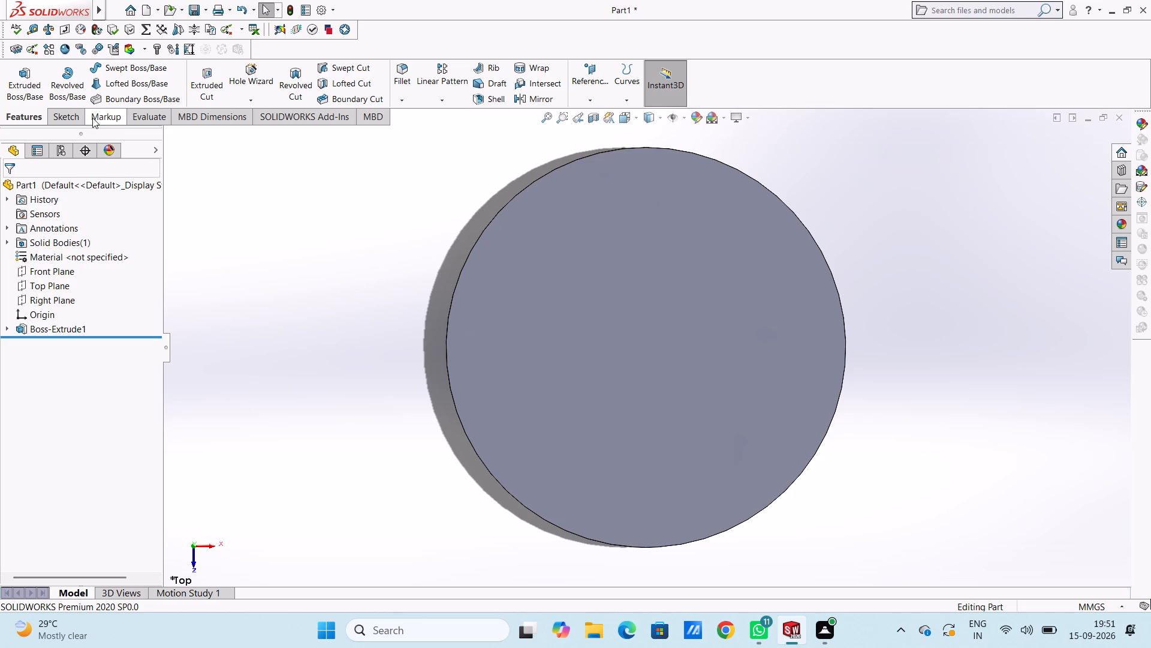
left_click(583, 211)
left_click(632, 179)
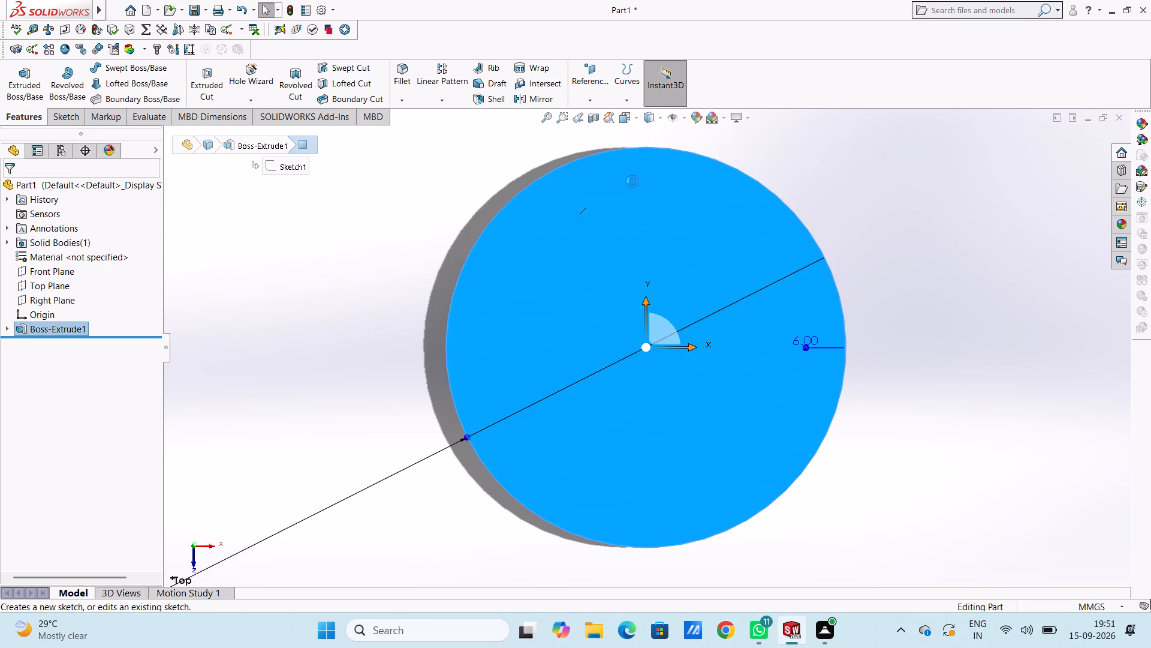
left_click(377, 348)
Sketch a slanted line about 69 mm long from the origin at about 212°, ending beyond the disc's edge.
scroll(378, 348, "down", 1)
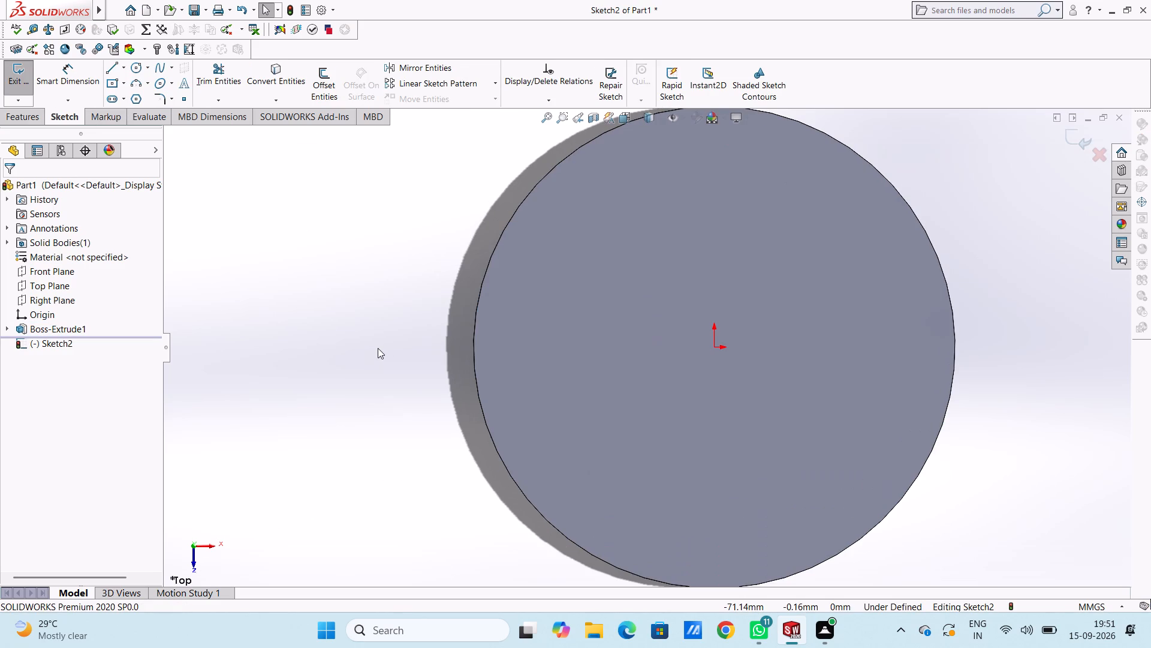
scroll(378, 348, "up", 2)
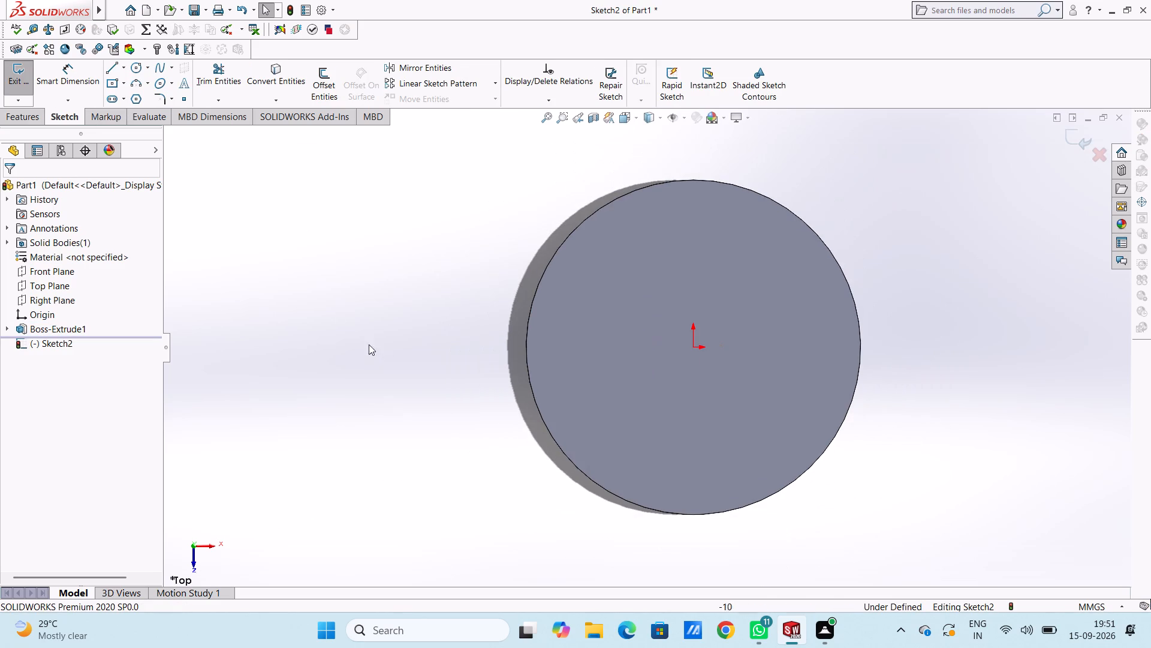
left_click(113, 69)
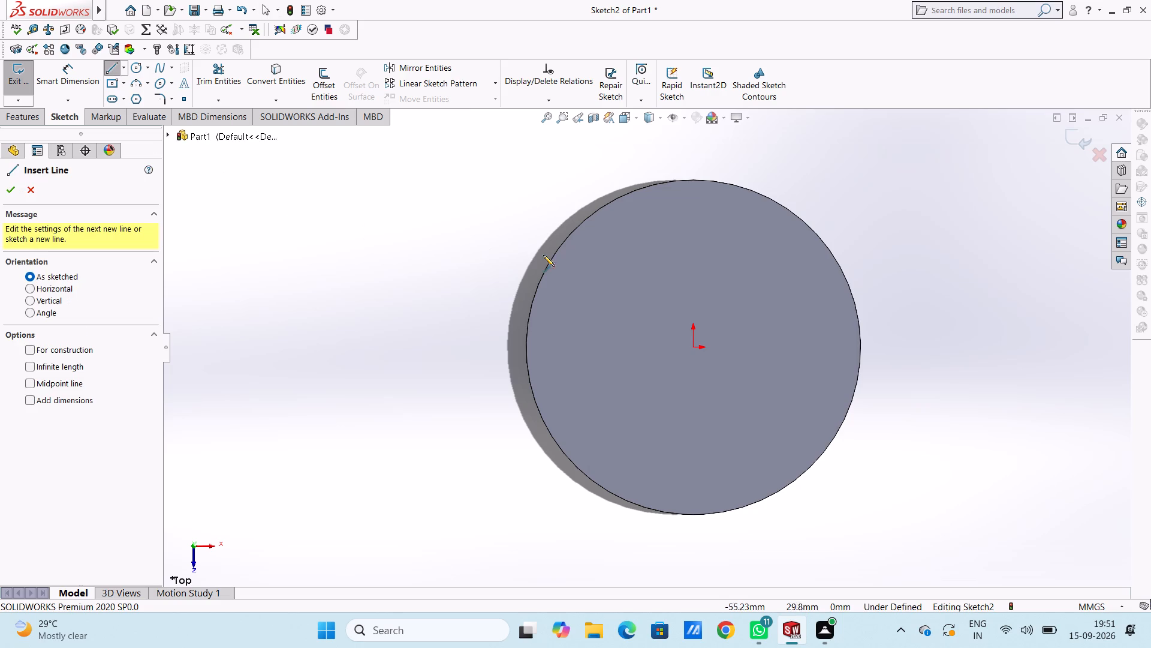
left_click(692, 349)
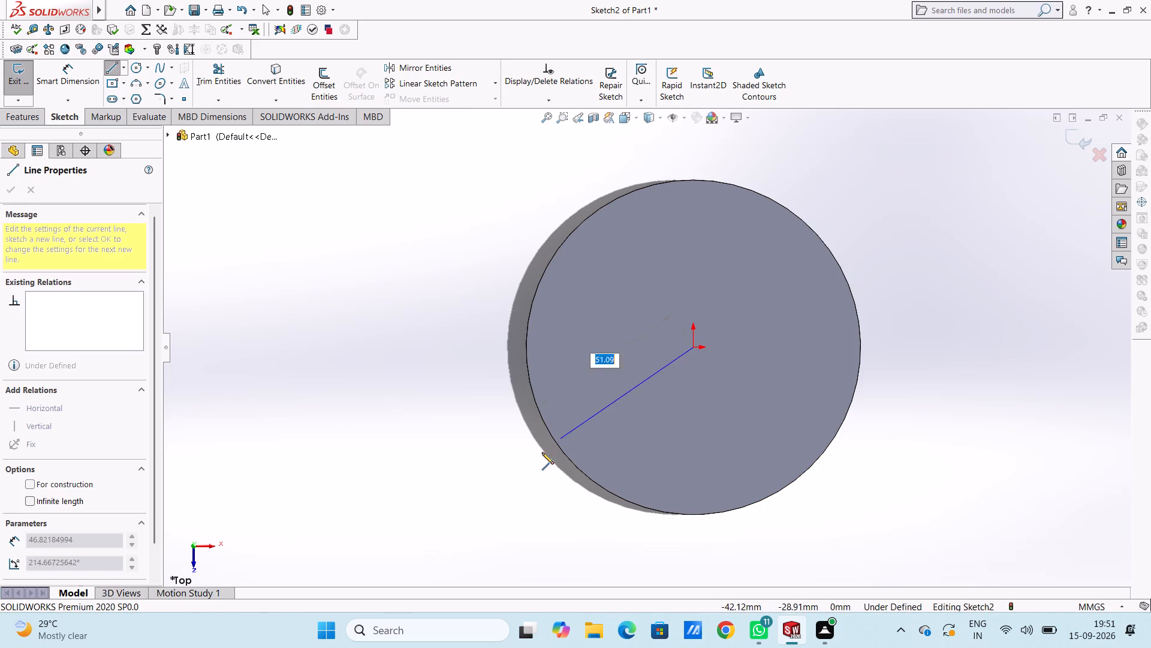
left_click(508, 464)
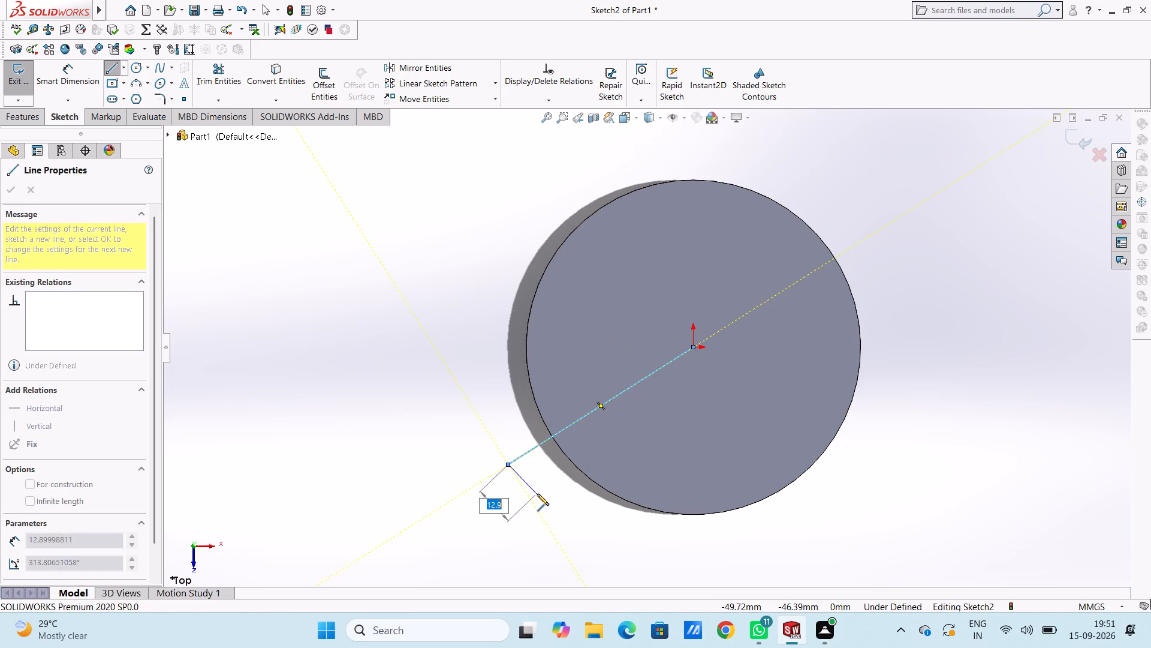
key("Escape")
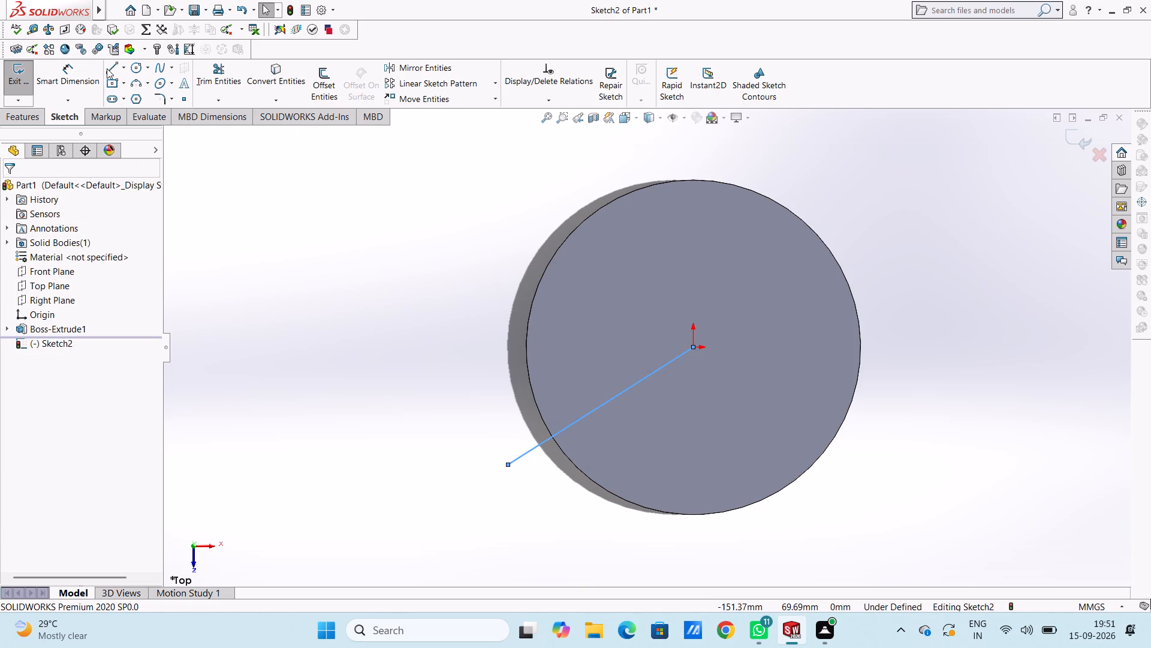
Sketch a vertical line about 65 mm long from the origin downward, ending beyond the disc's edge.
left_click(108, 68)
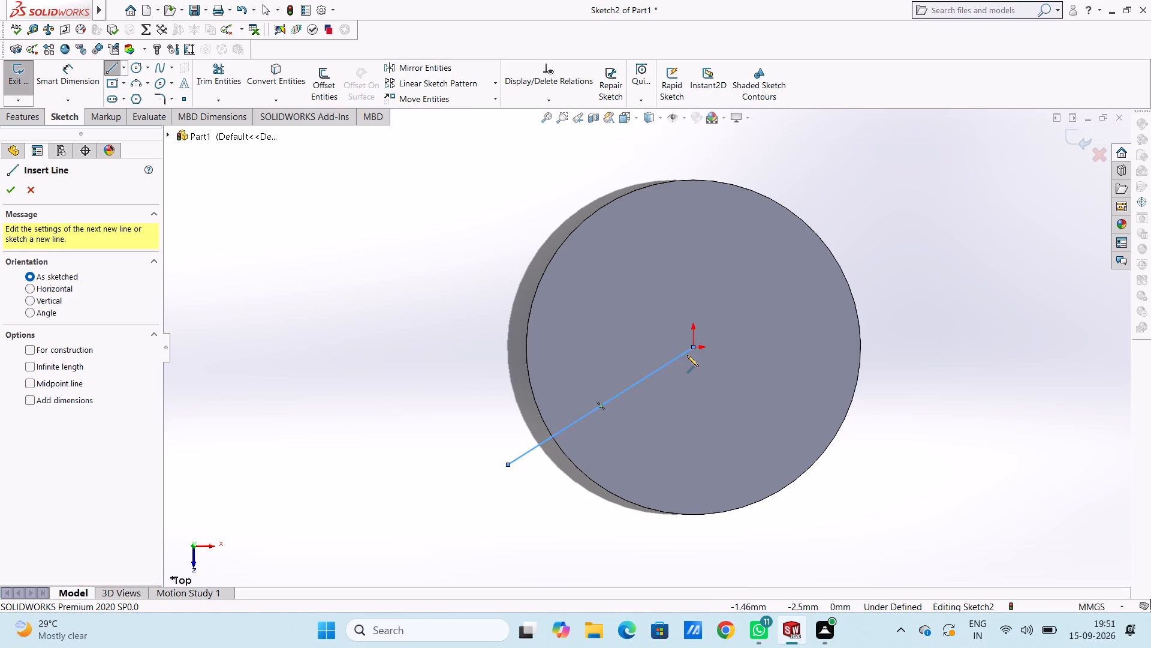
left_click(694, 349)
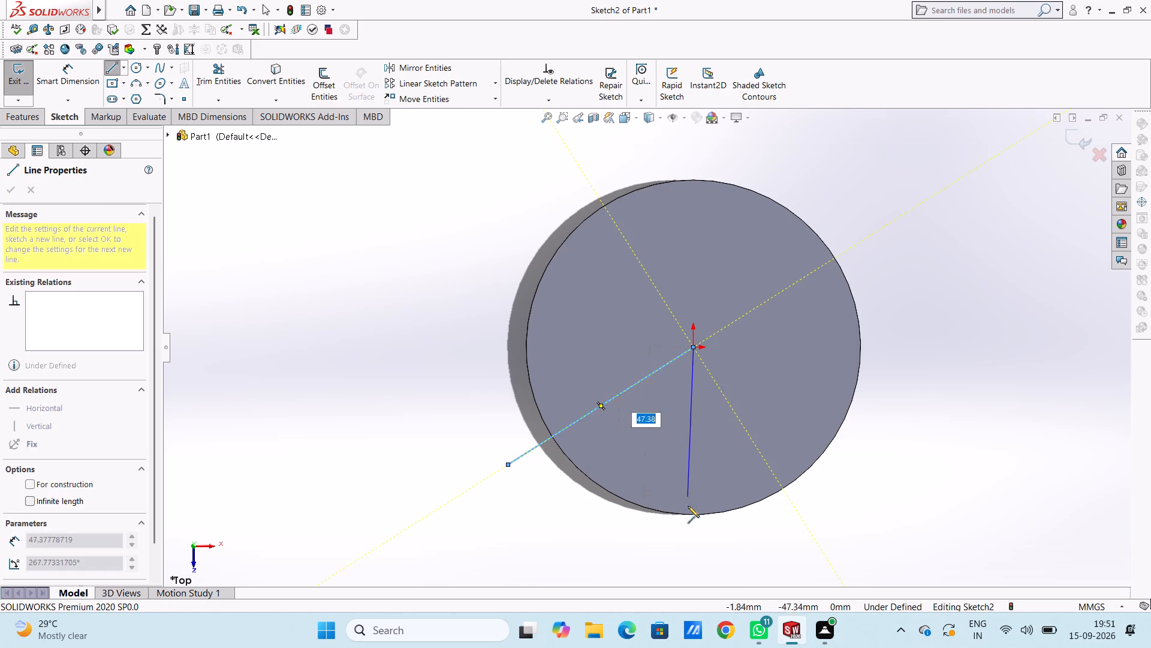
left_click(695, 553)
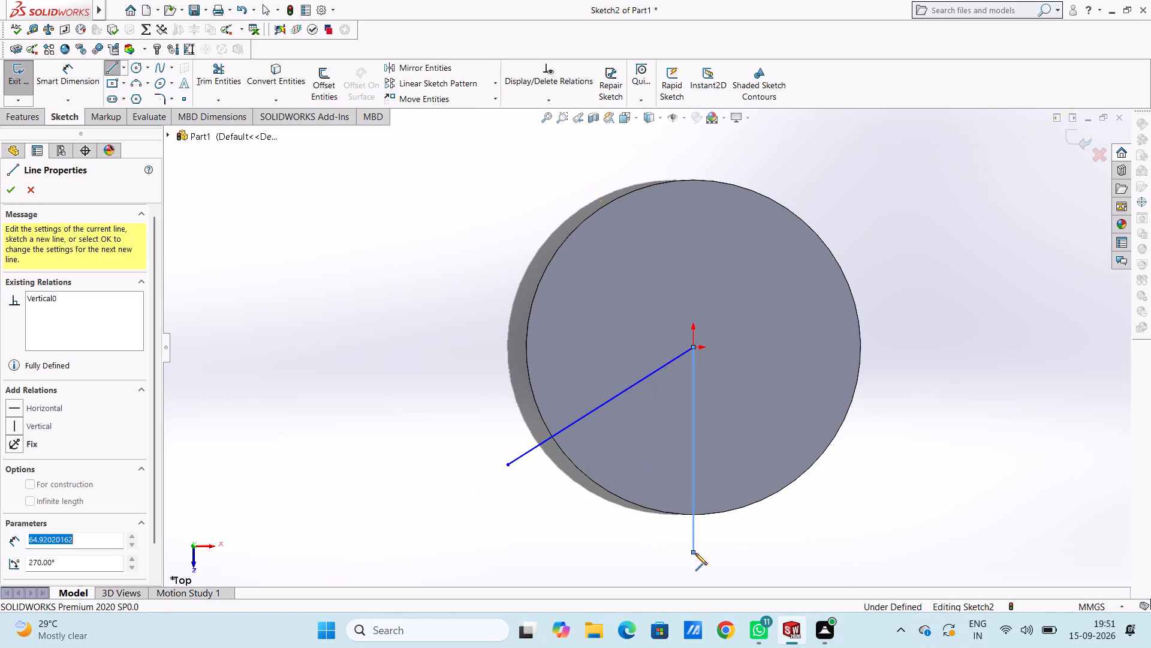
key("Escape")
key("Escape")
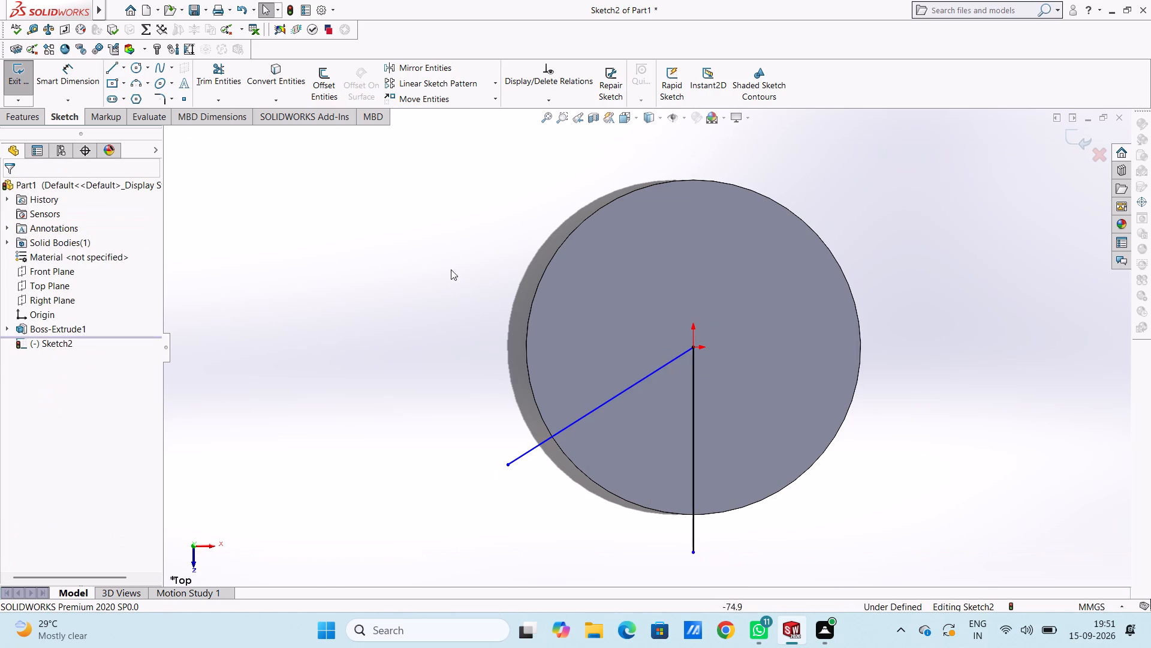
Draw a circle of radius 53 mm centred on the origin, matching the disc's outer edge.
left_click(136, 71)
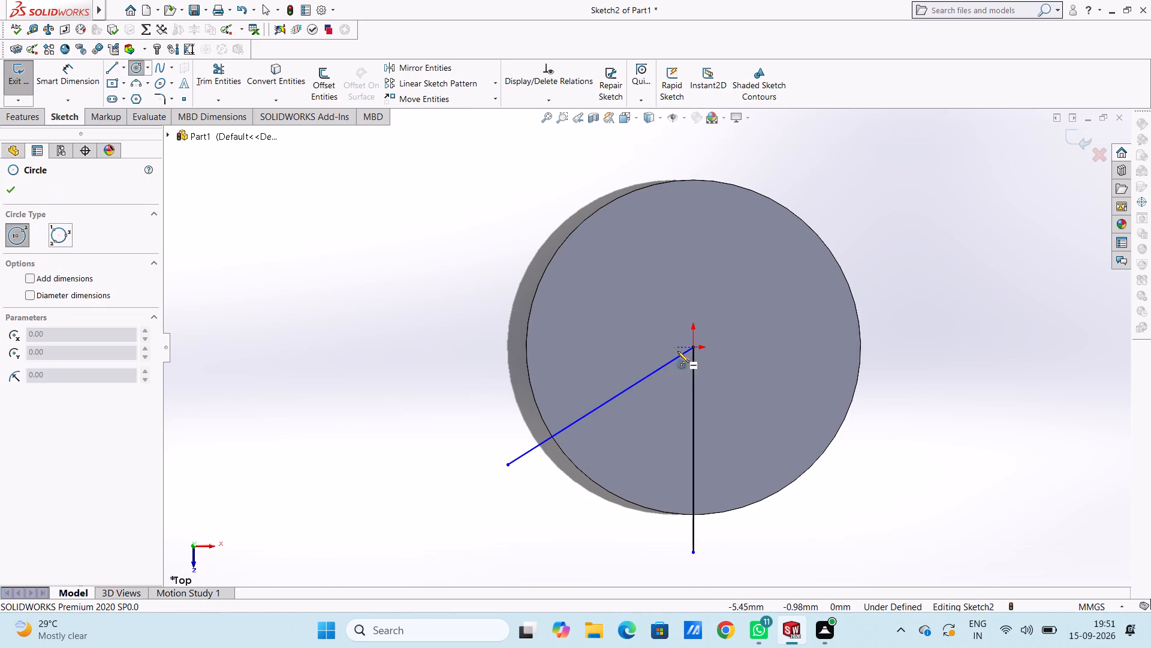
left_click(694, 346)
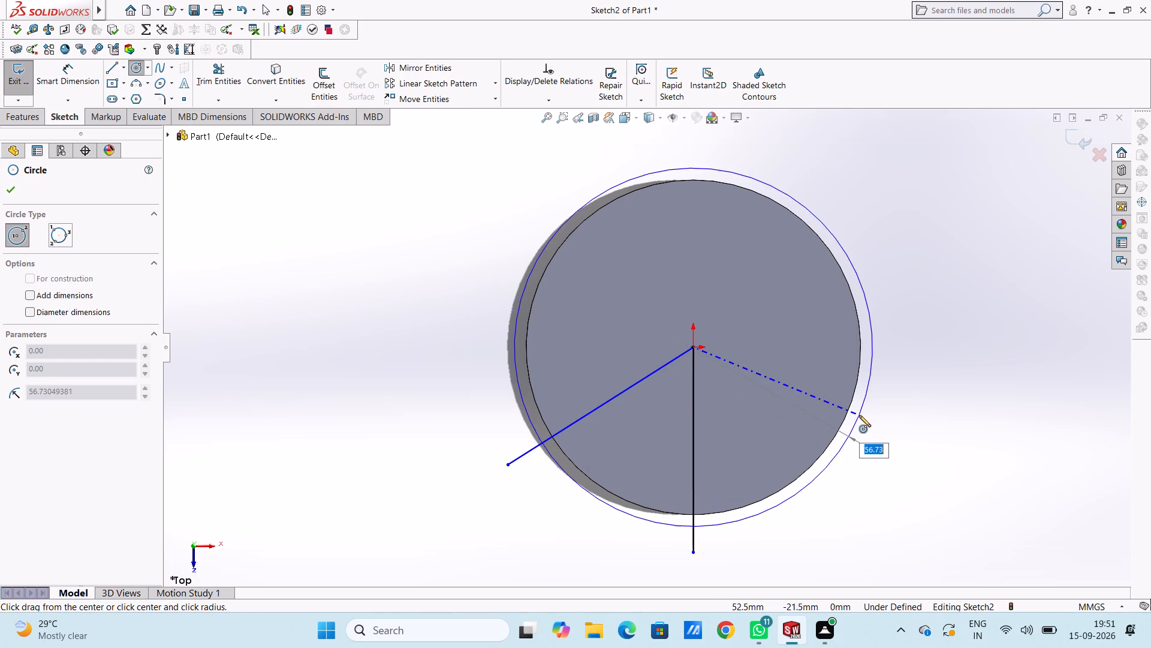
left_click(851, 404)
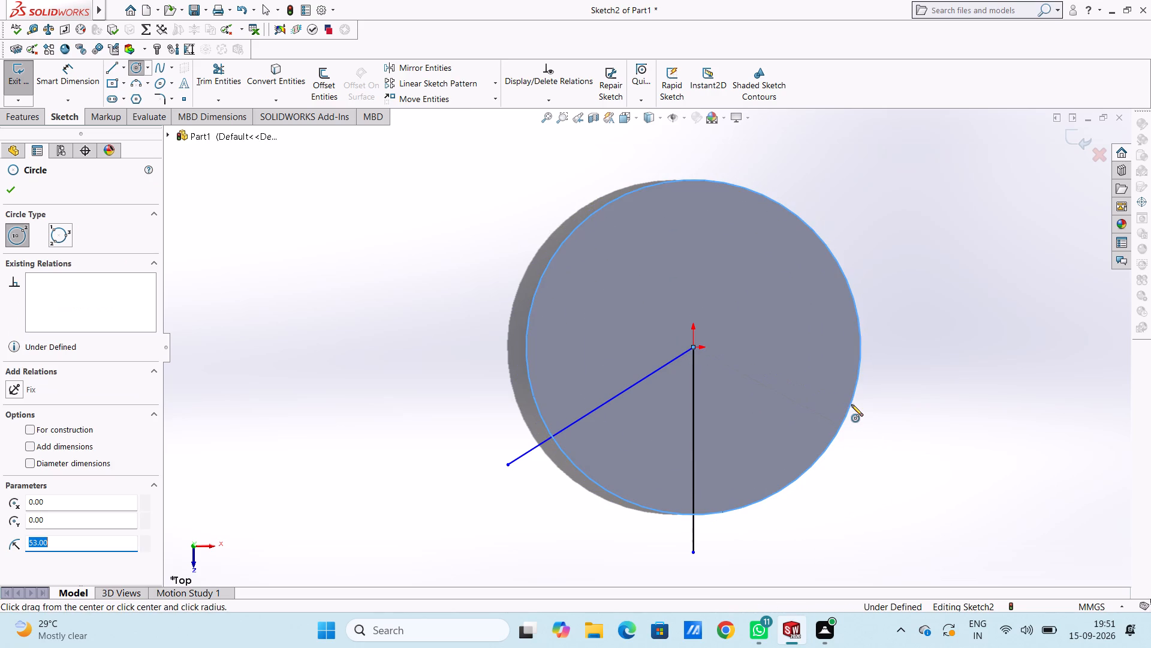
key("Escape")
key("Escape")
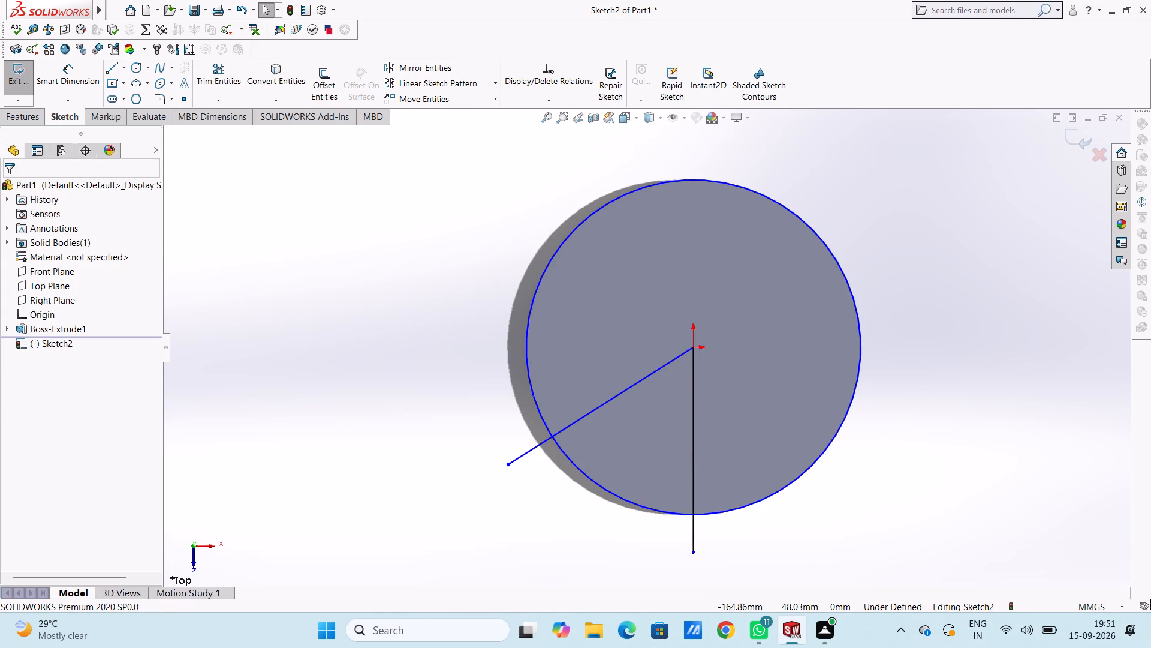
Dimension the new circle's diameter, placing the dimension text outside the disc.
left_click(70, 89)
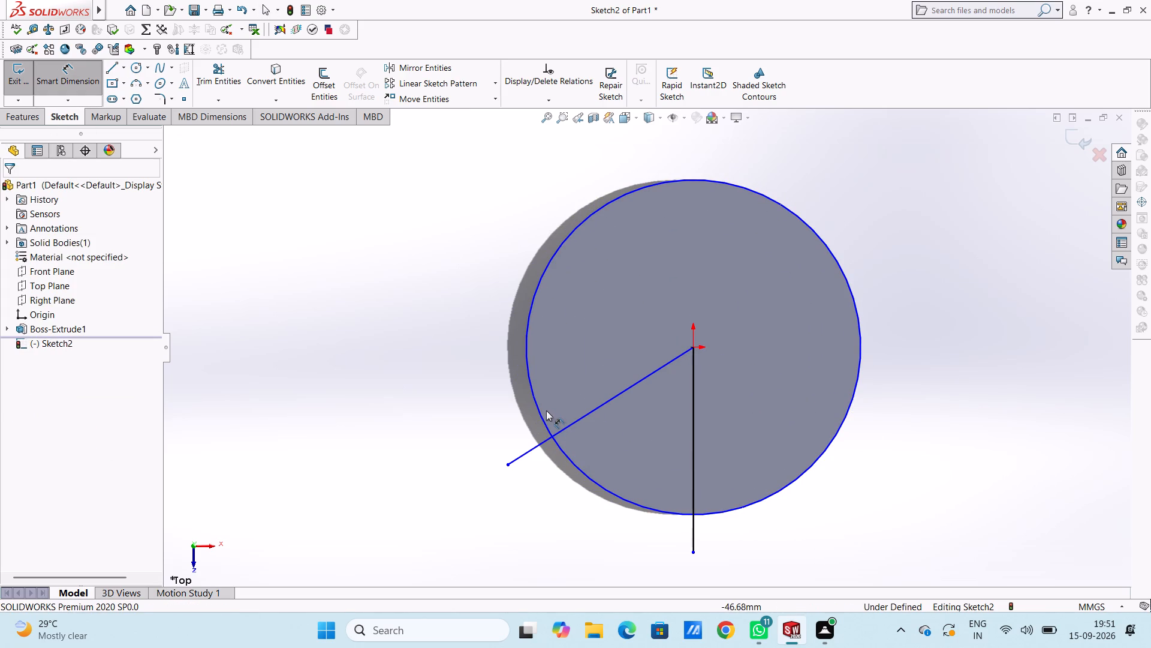
left_click(540, 412)
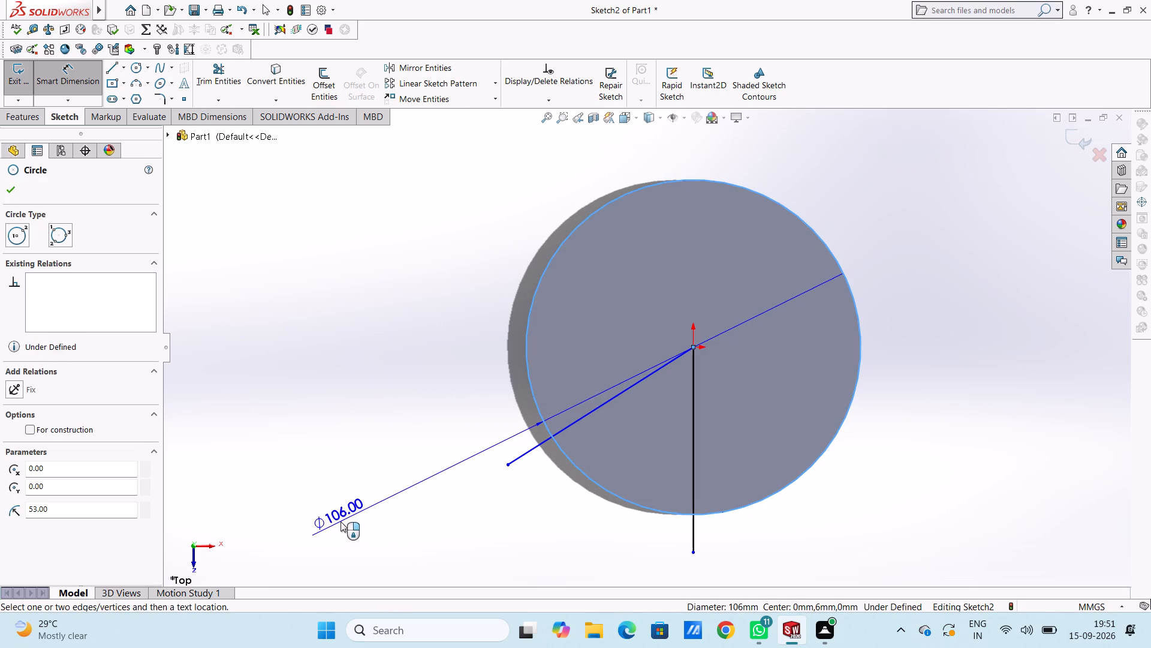
left_click(341, 521)
left_click(287, 505)
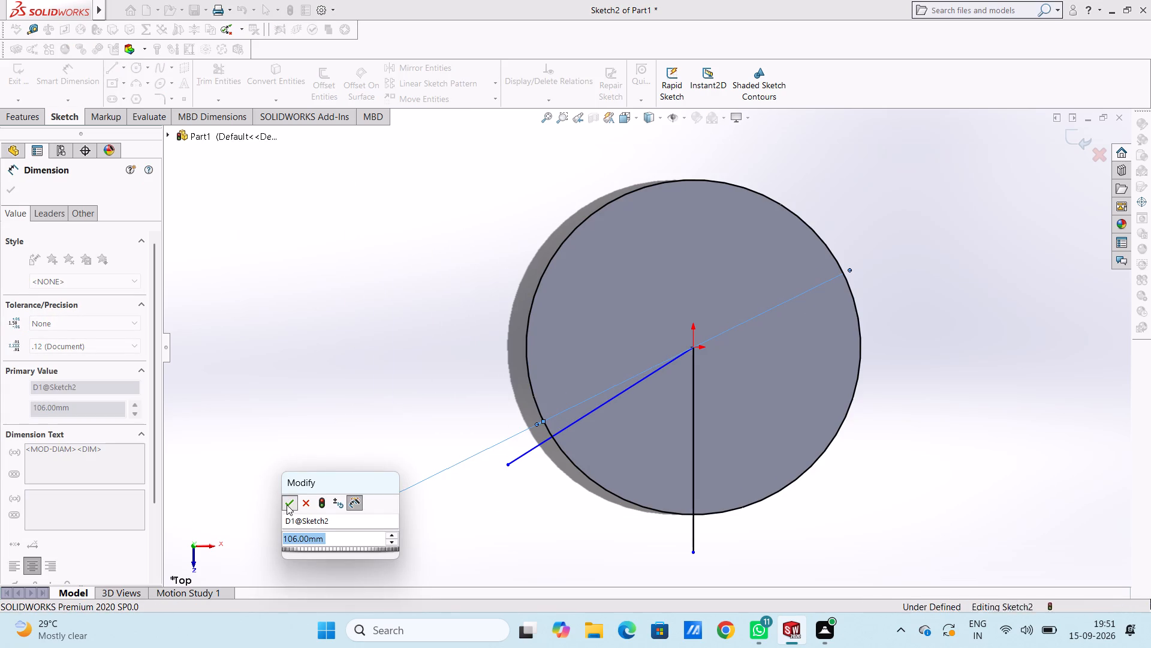
left_click(455, 511)
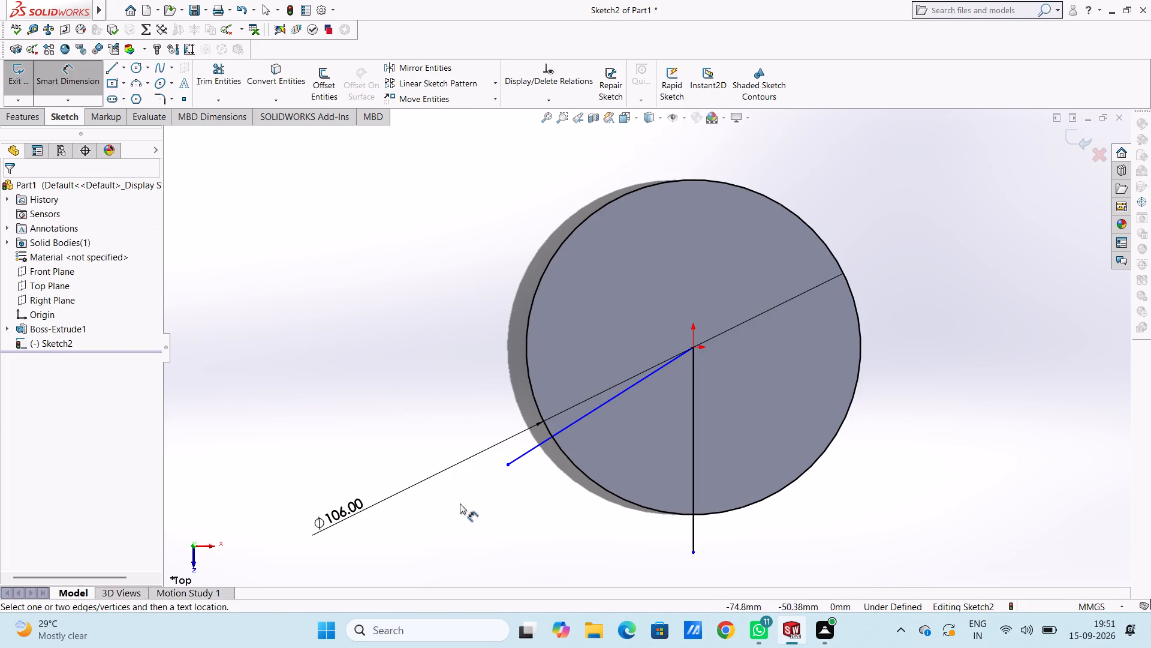
Dimension the angle between the slanted line and the vertical line as 45°.
left_click(525, 455)
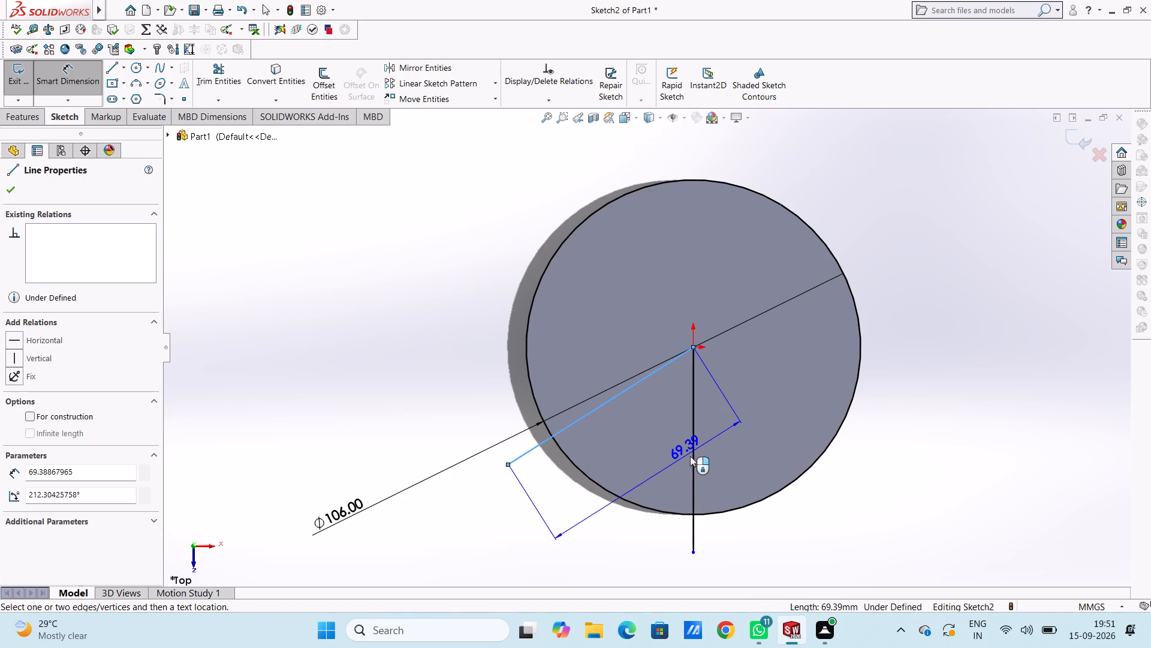
left_click(691, 458)
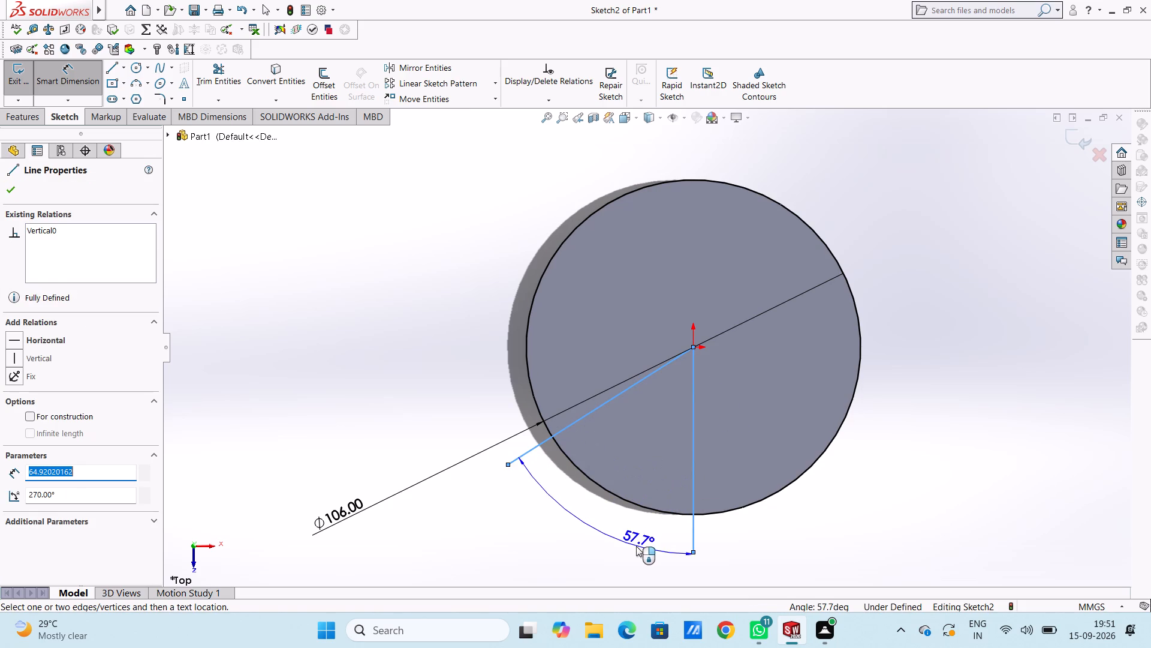
left_click(638, 533)
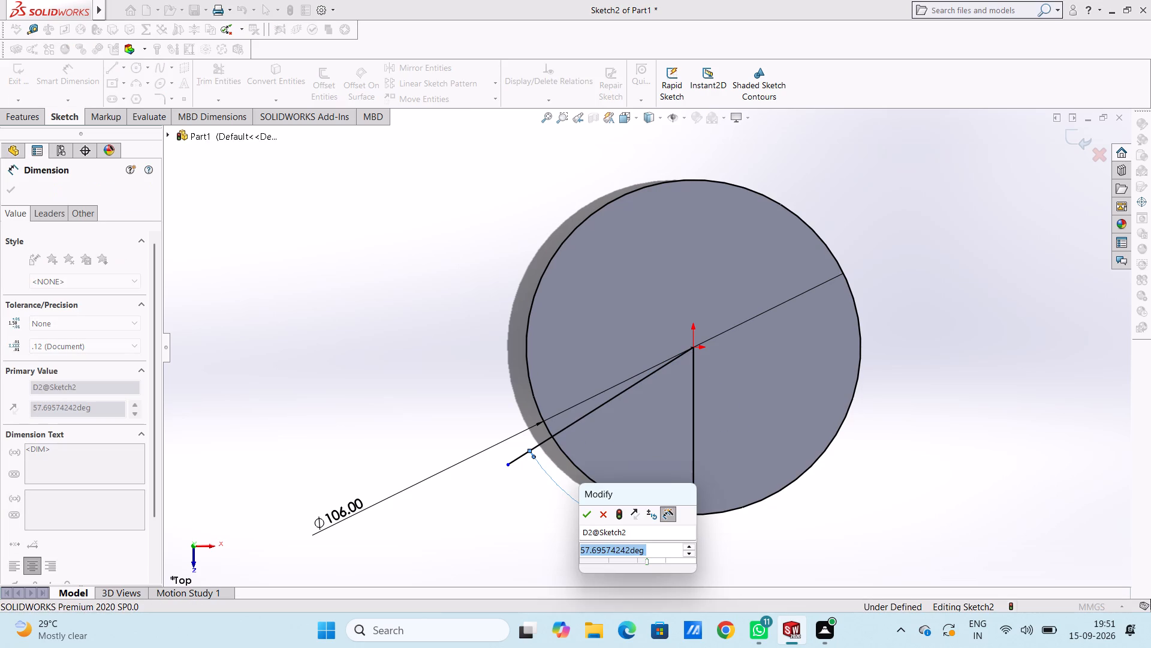
type("45")
key("Return")
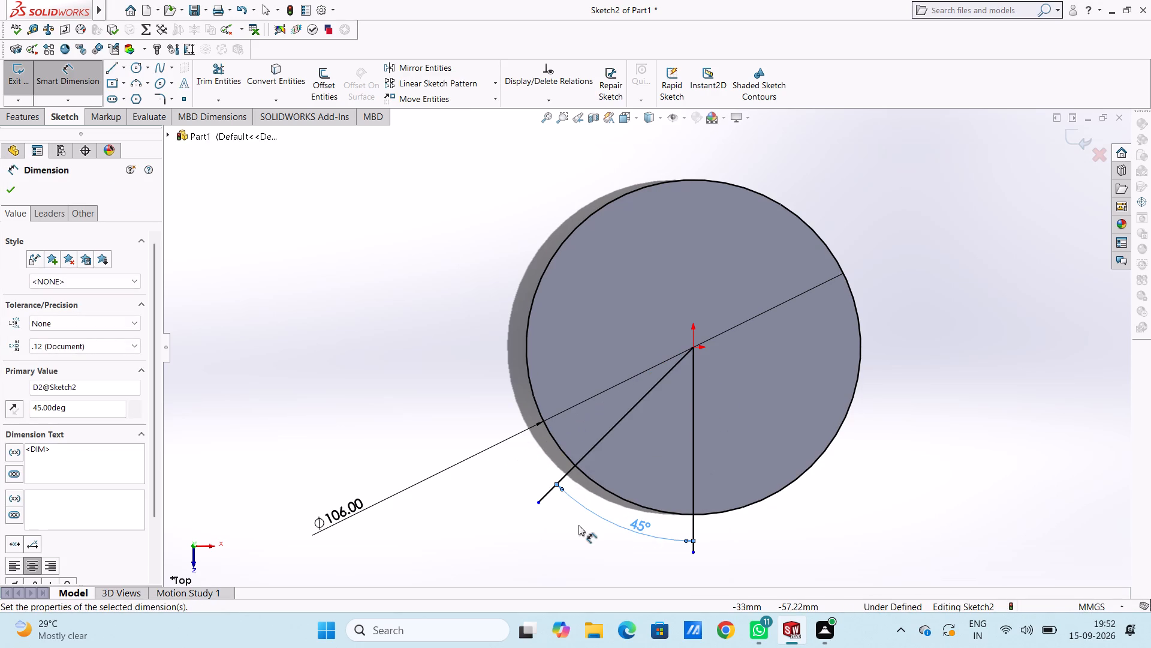
left_click(568, 536)
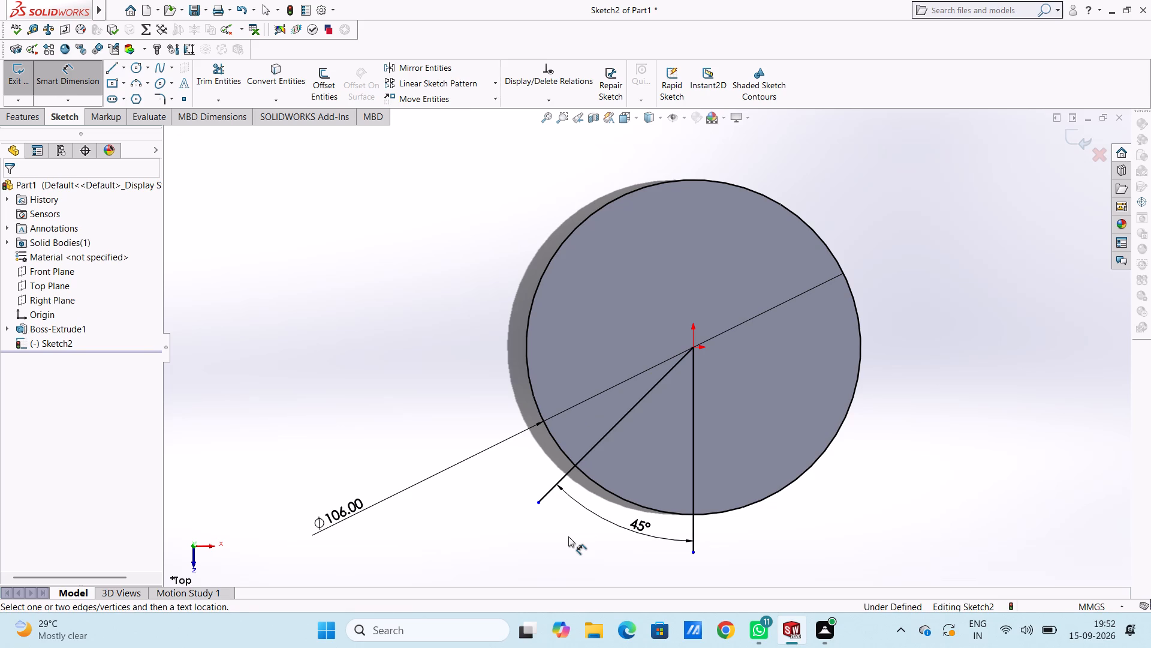
key("Escape")
Offset only the slanted line by 6 mm in both directions, without chain selection and with dimensions added.
scroll(582, 505, "down", 3)
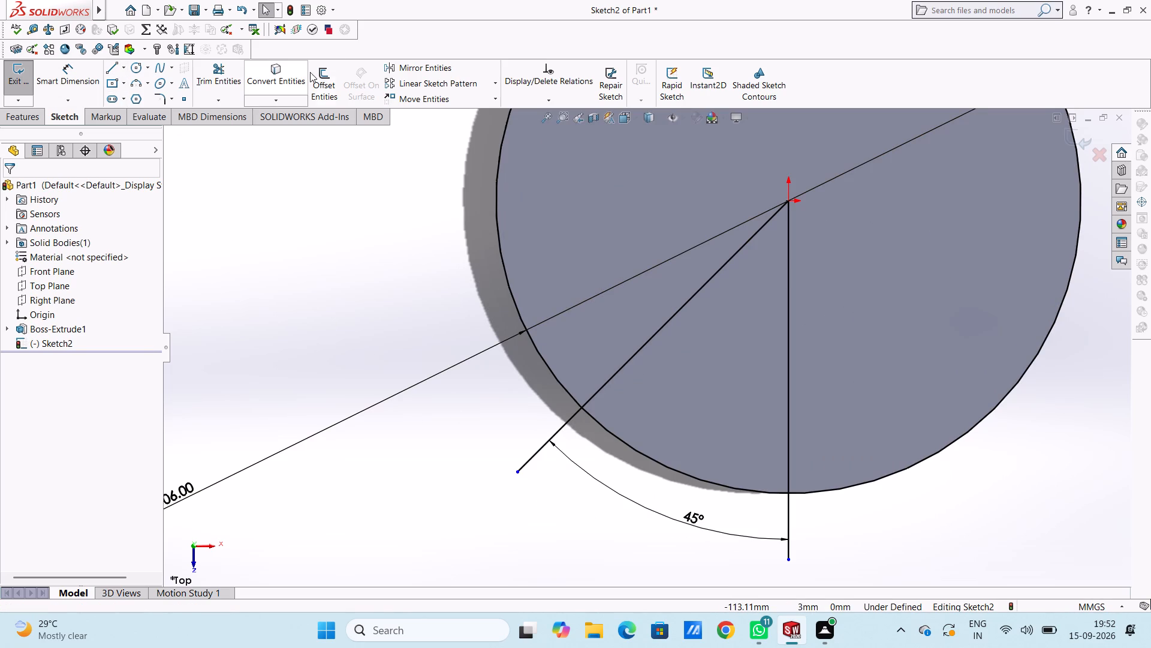
left_click(331, 76)
key("6")
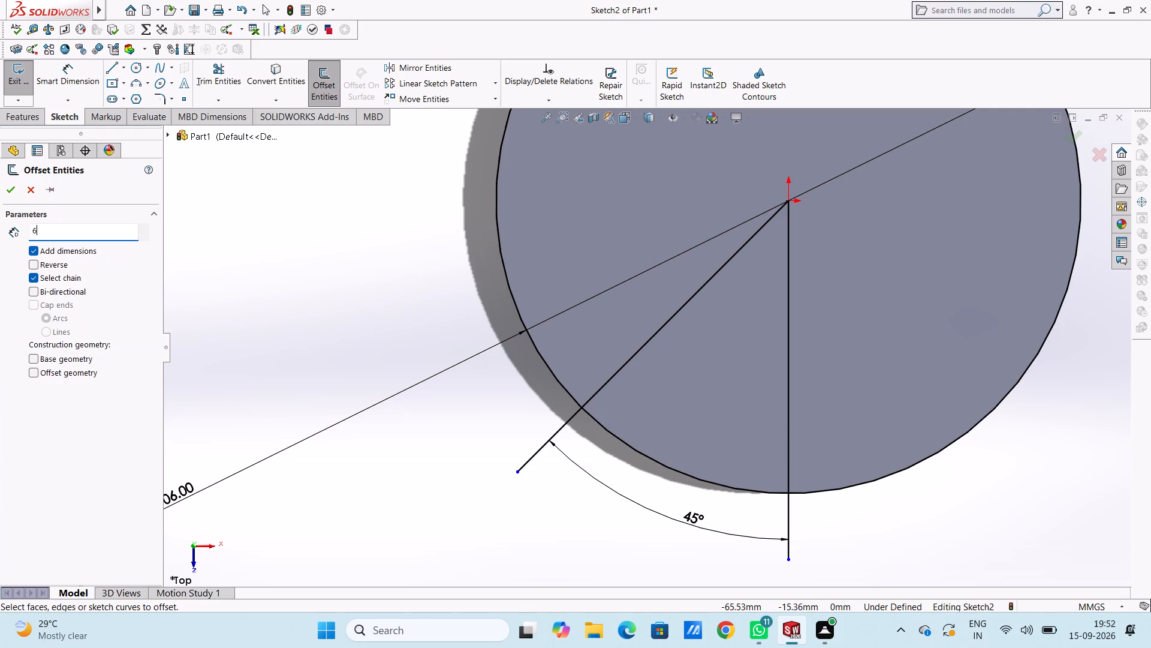
key("Return")
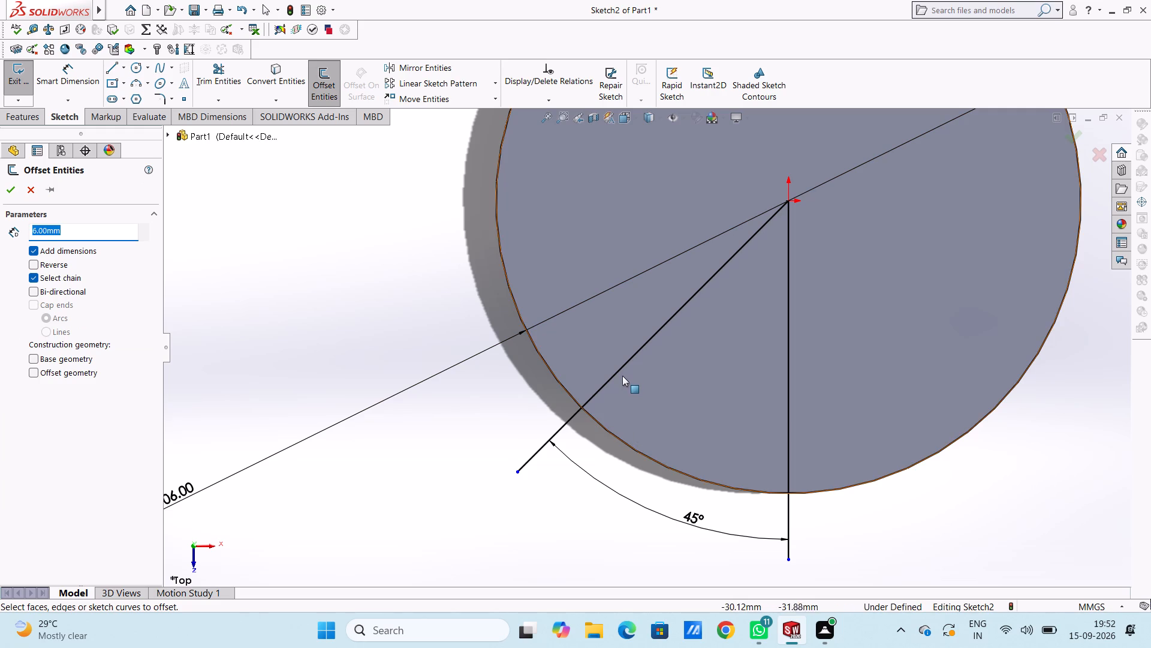
left_click(622, 369)
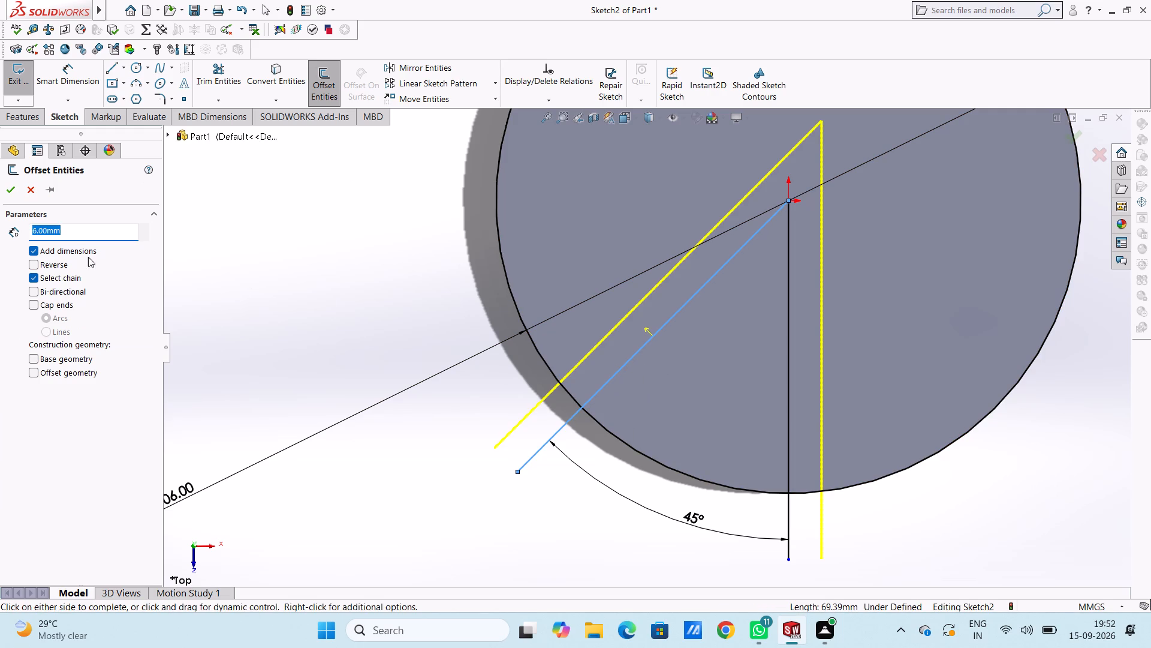
left_click(27, 278)
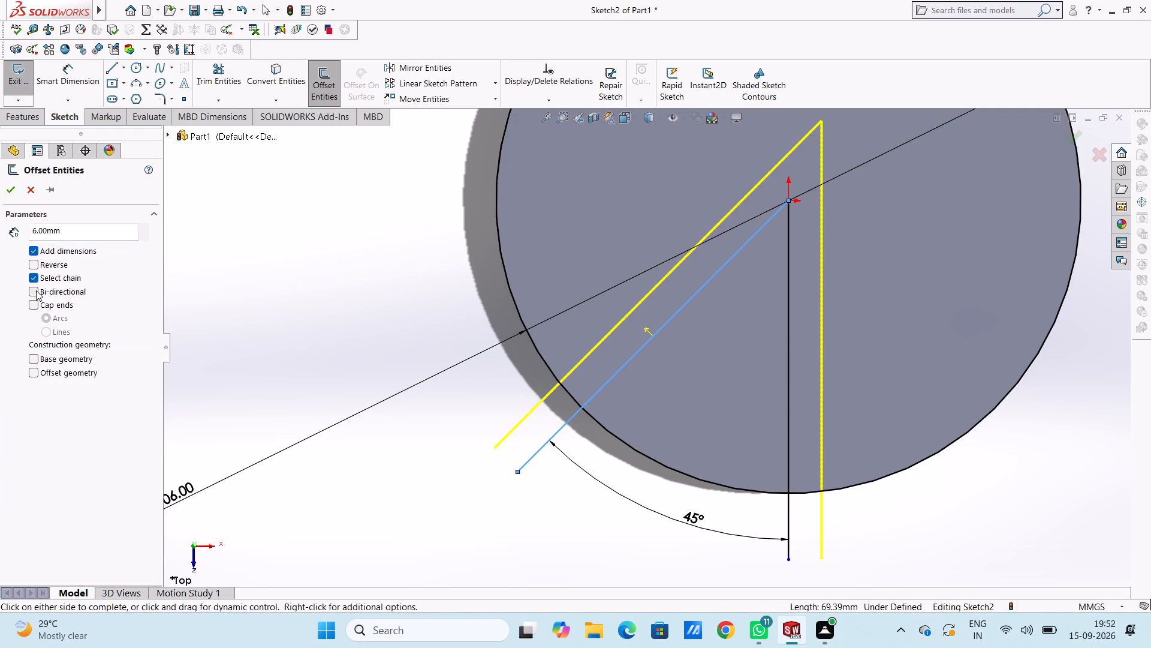
left_click(33, 279)
left_click(33, 290)
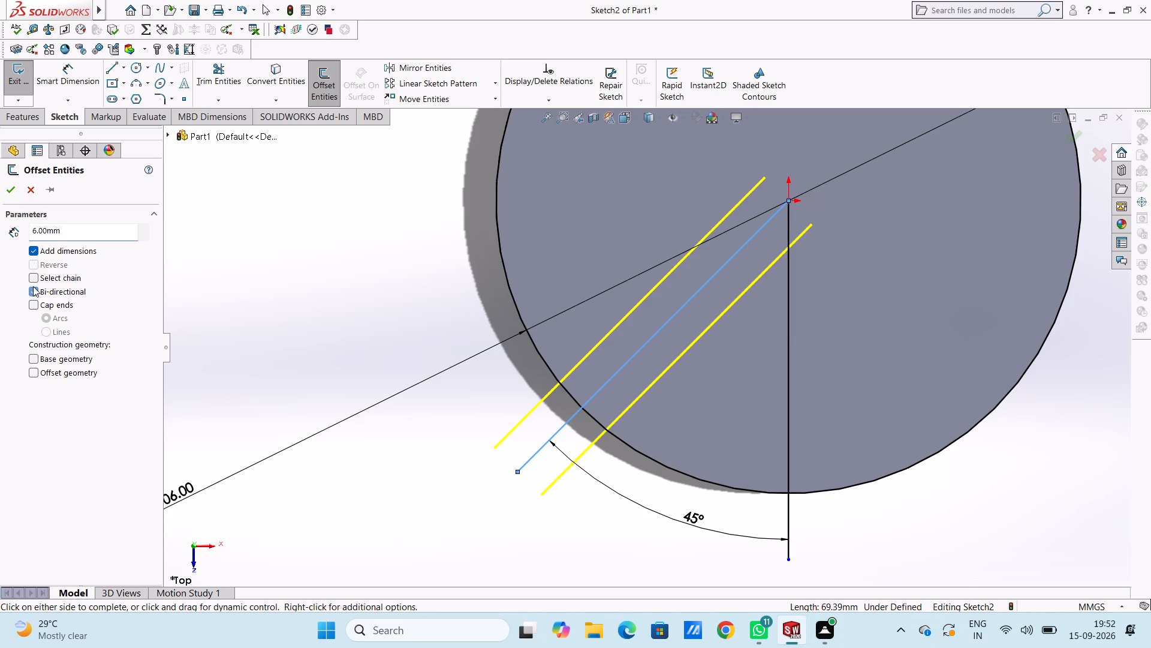
left_click(14, 191)
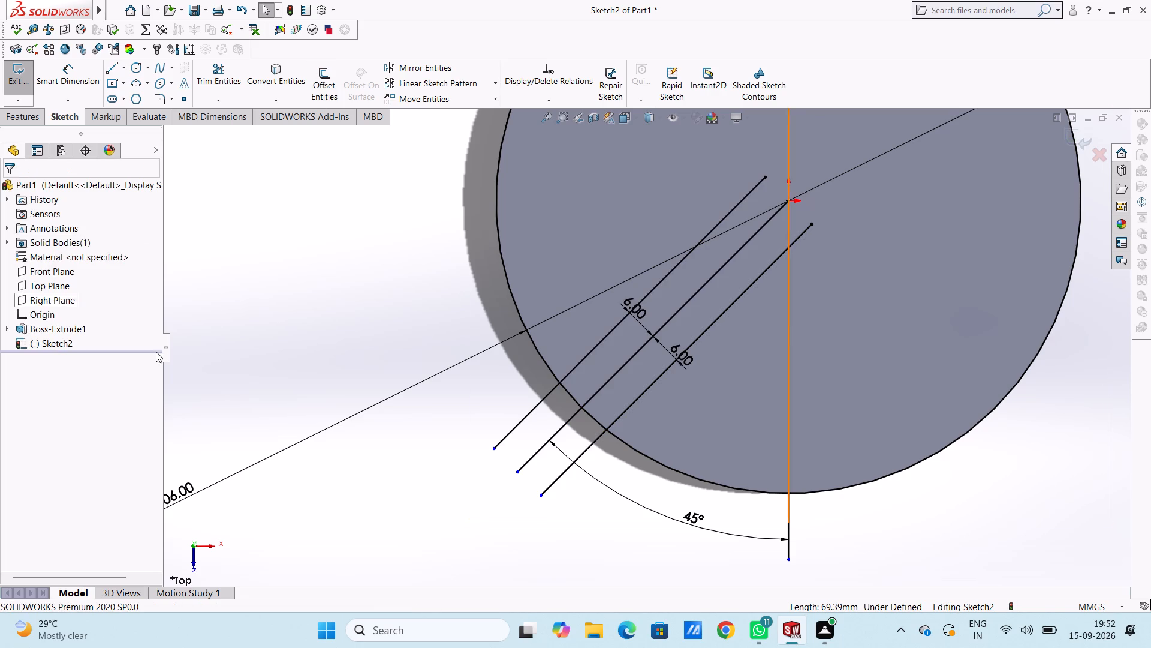
Draw a circle of radius 45 mm centred on the origin, inside the disc's outer edge.
scroll(231, 368, "down", 1)
scroll(231, 369, "up", 2)
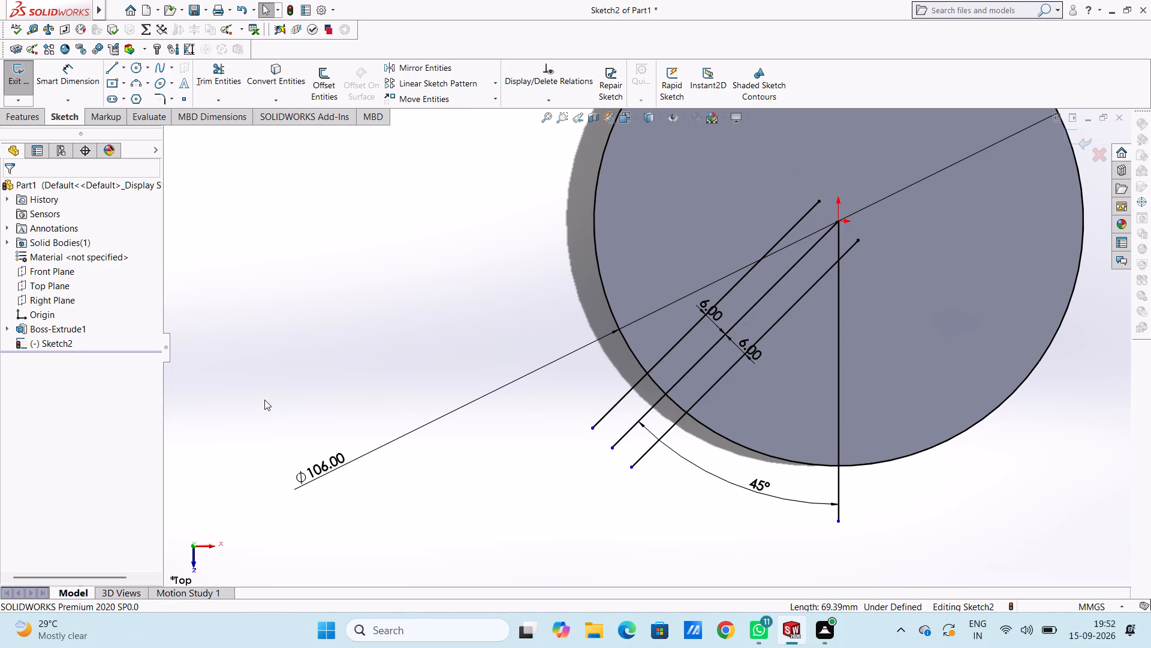
scroll(357, 344, "down", 4)
scroll(357, 344, "up", 9)
scroll(939, 311, "down", 3)
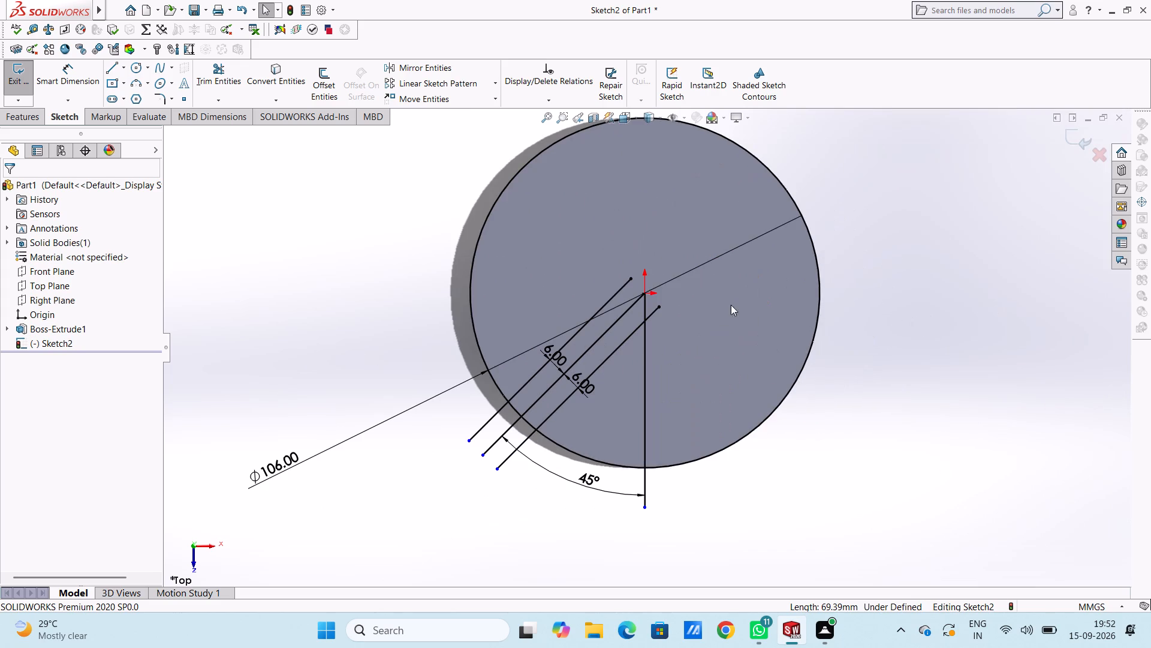
left_click(132, 65)
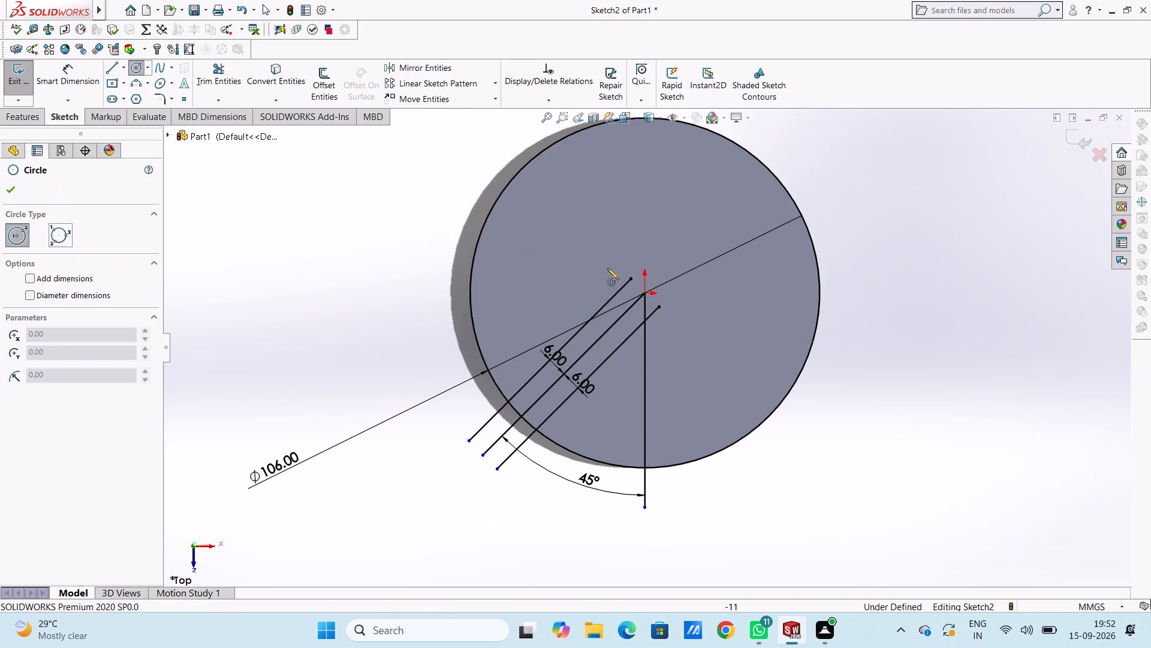
left_click(646, 292)
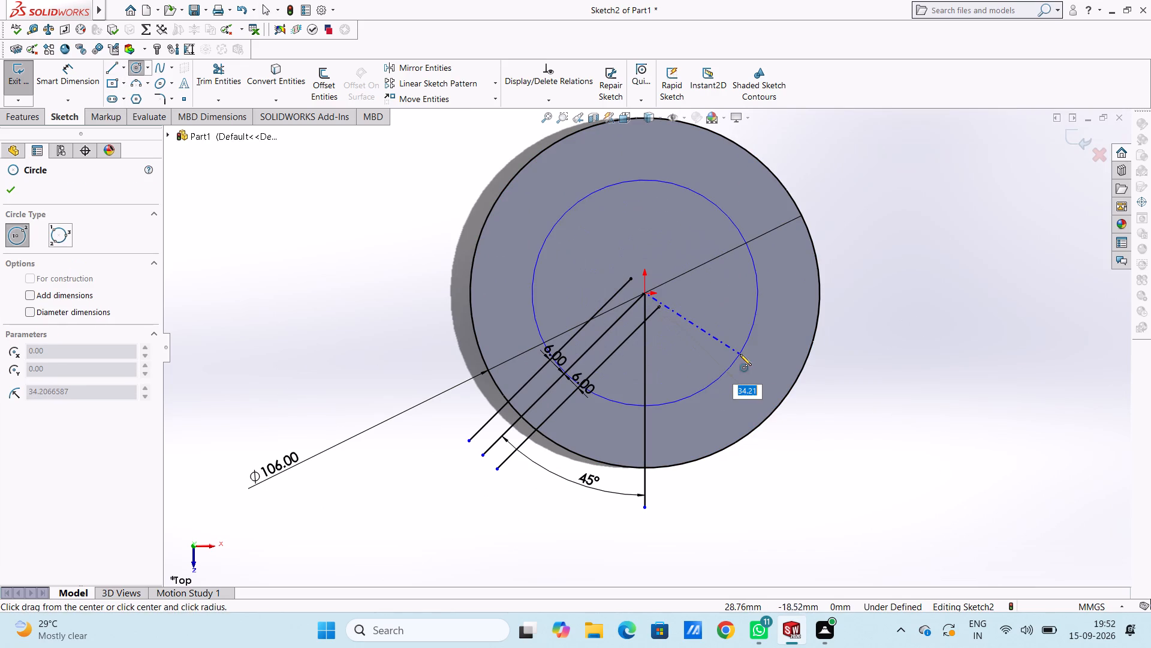
type("45")
key("Return")
key("Escape")
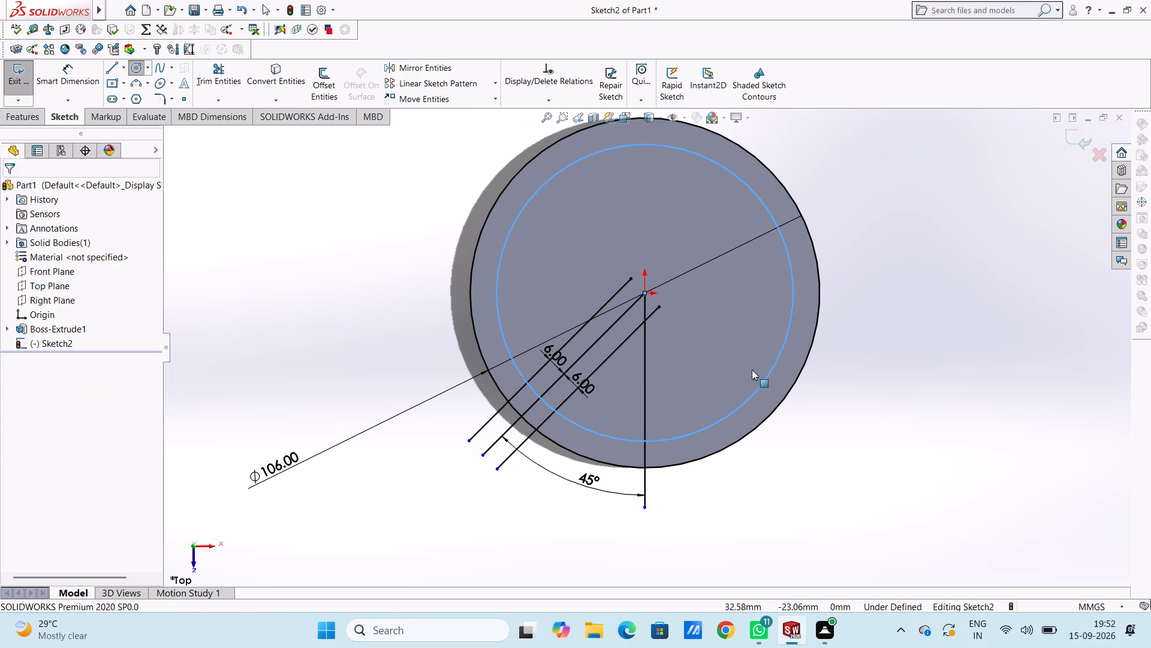
key("Escape")
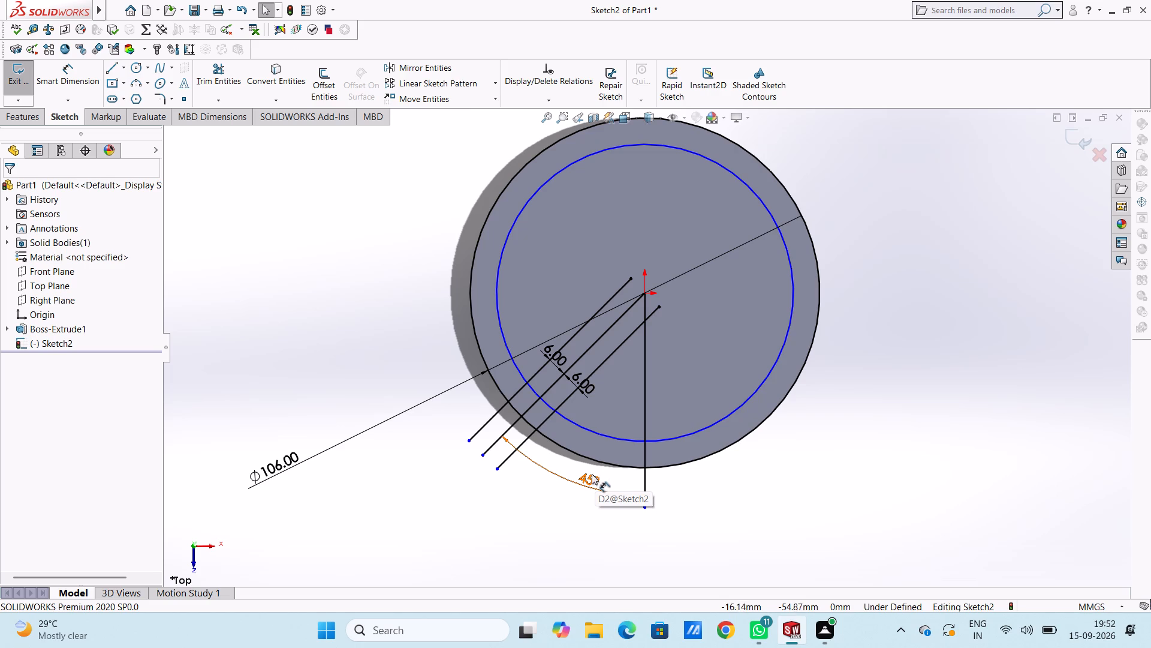
Dimension the inner circle's diameter, placing the dimension text outside the disc.
scroll(639, 343, "down", 1)
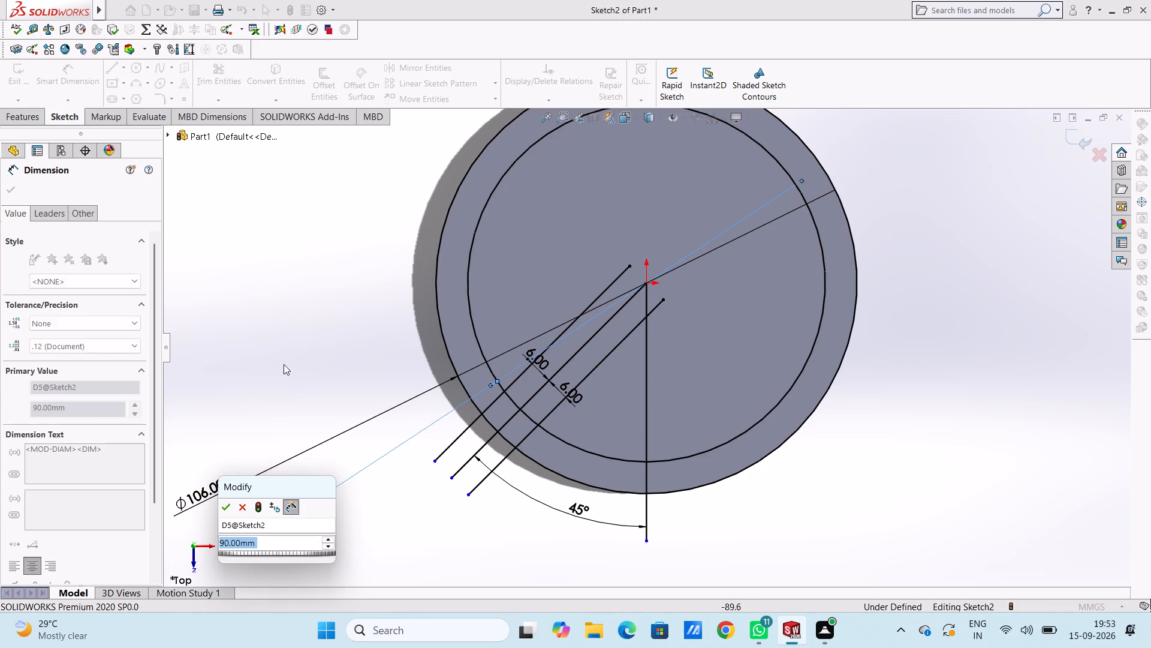
left_click(227, 503)
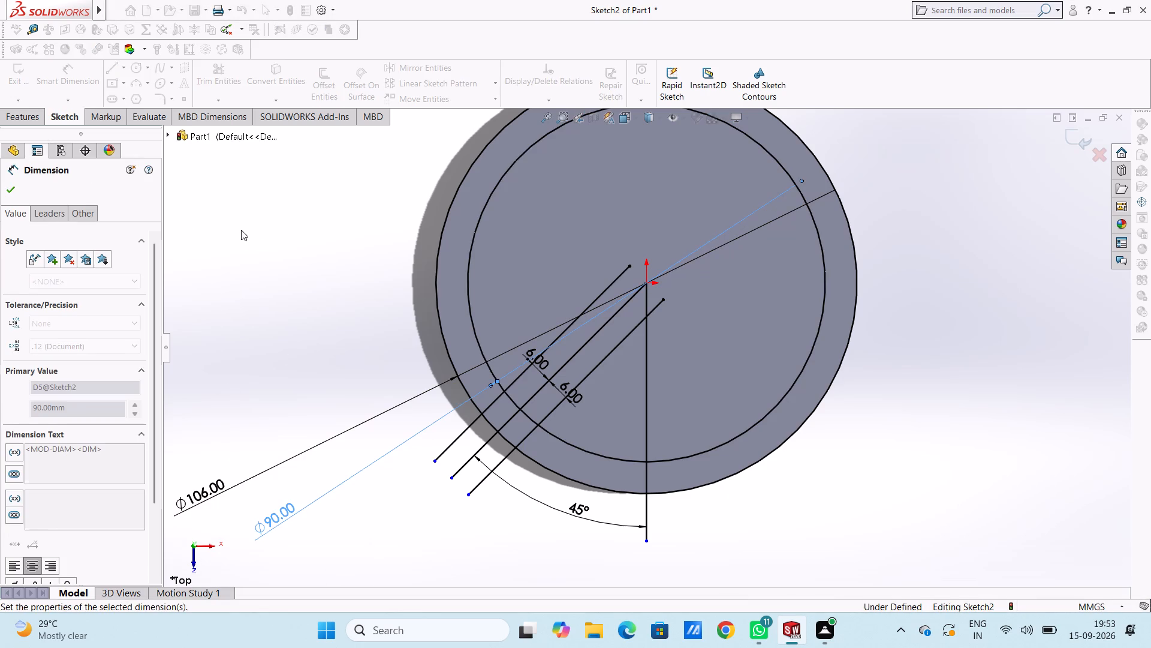
Trim away the parts of the slanted line and its two offset lines that lie inside the inner circle.
left_click(215, 71)
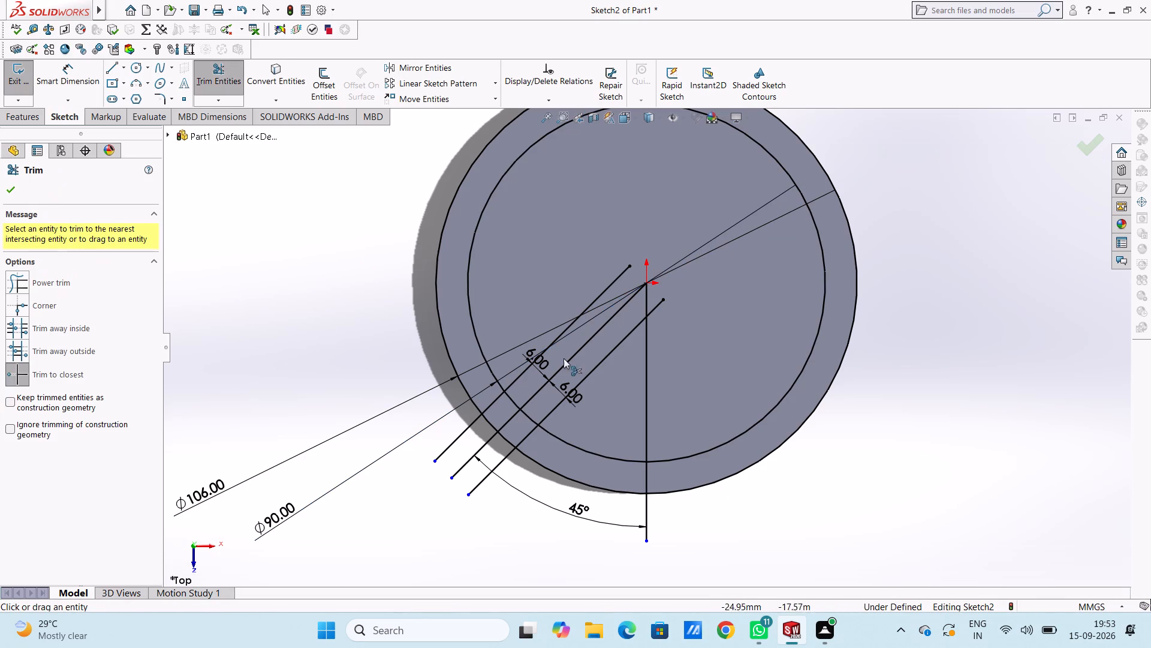
left_click(611, 282)
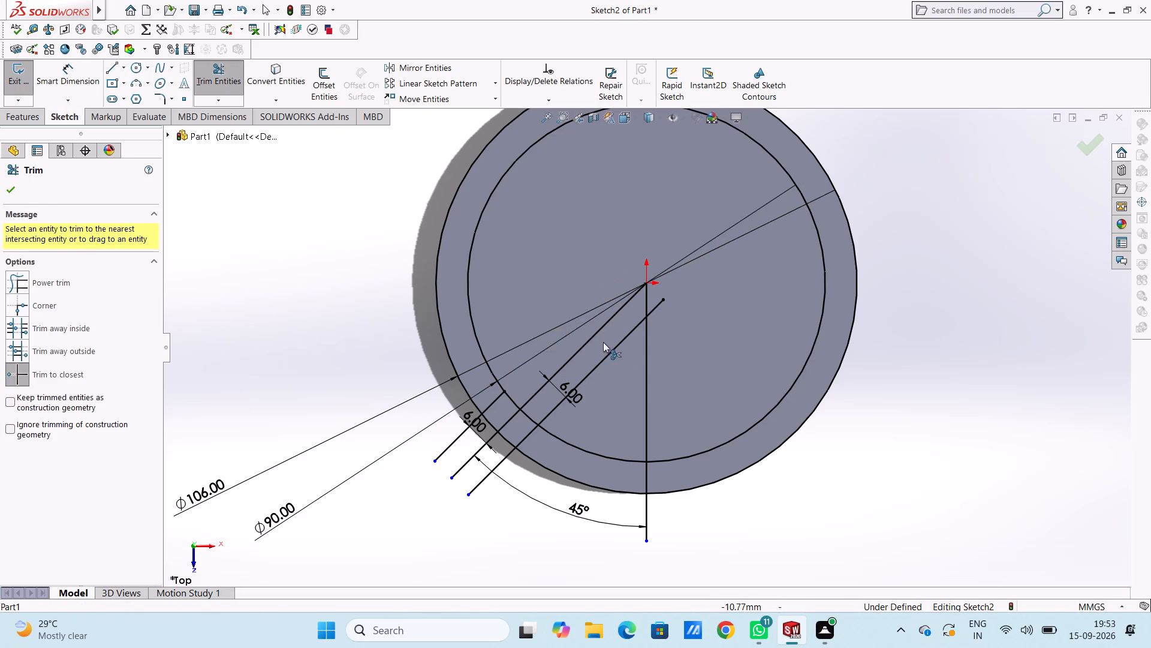
left_click(598, 327)
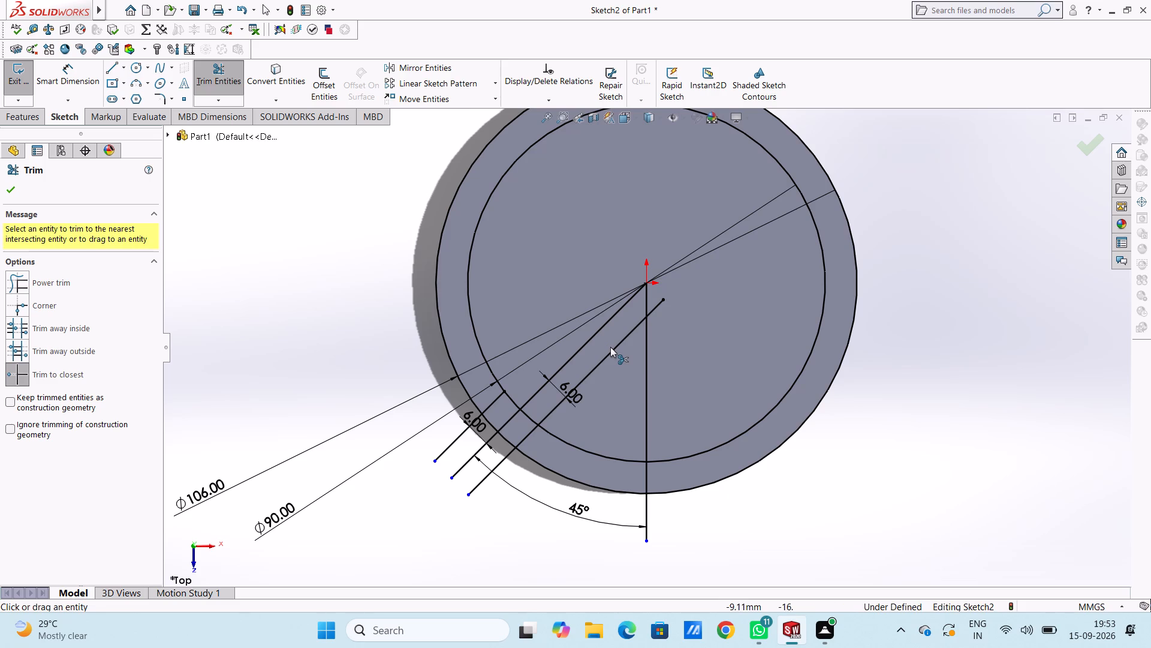
left_click(616, 349)
left_click(651, 310)
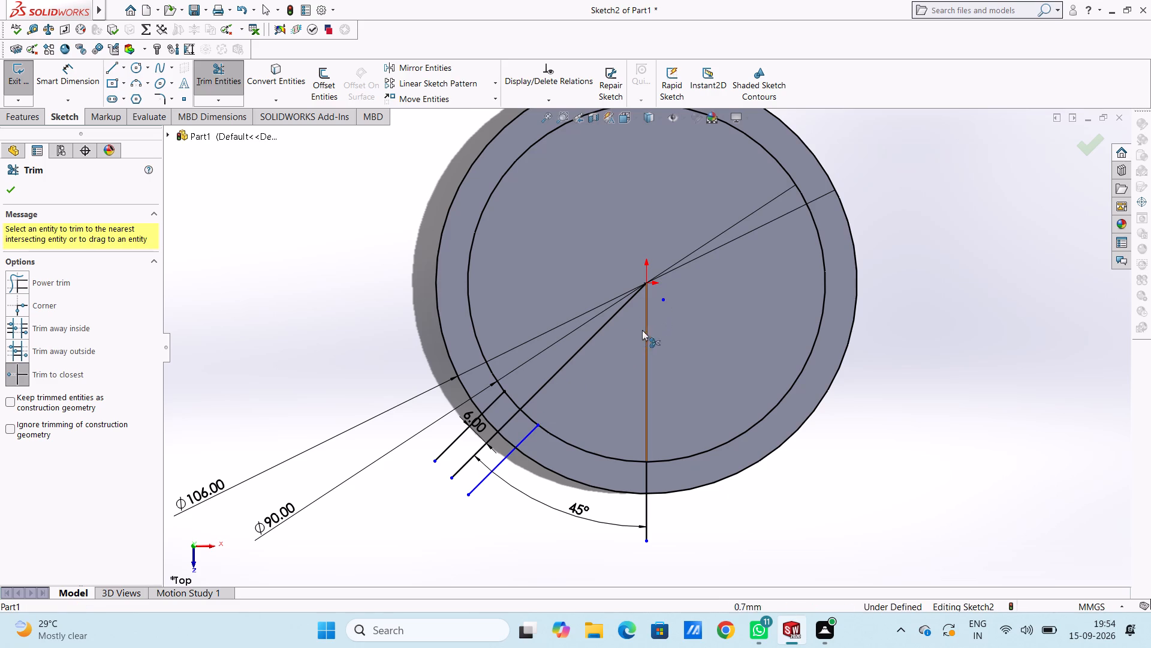
left_click(613, 315)
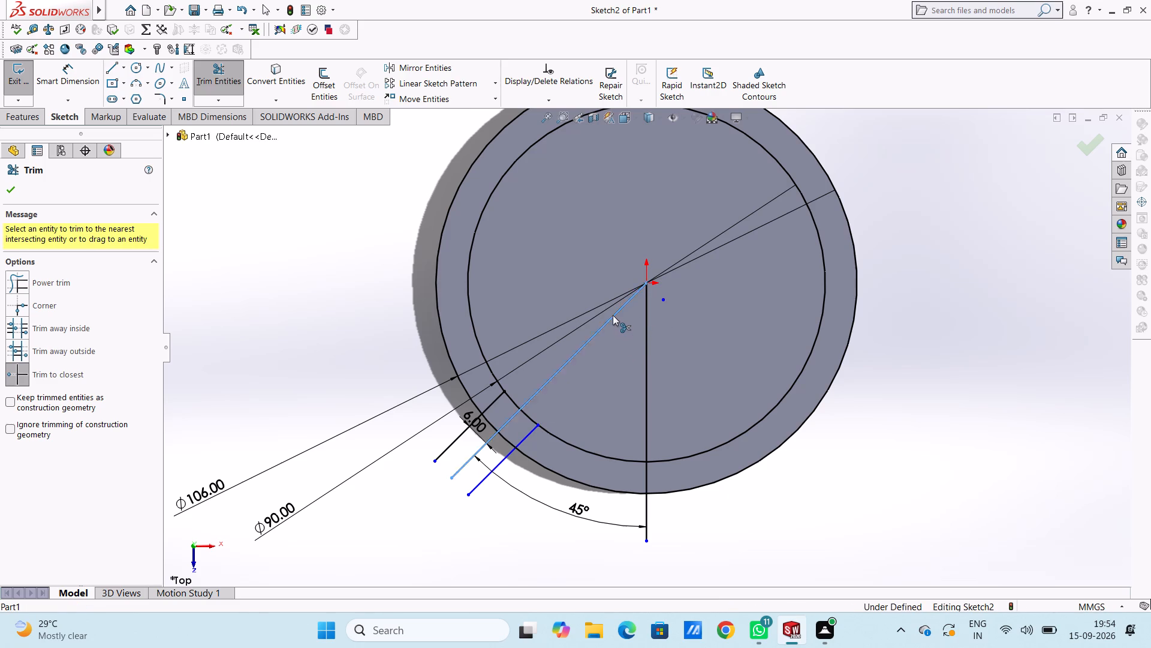
Trim the three slanted lines beyond the outer circle and remove the middle line's remaining piece between the circles.
scroll(486, 434, "down", 4)
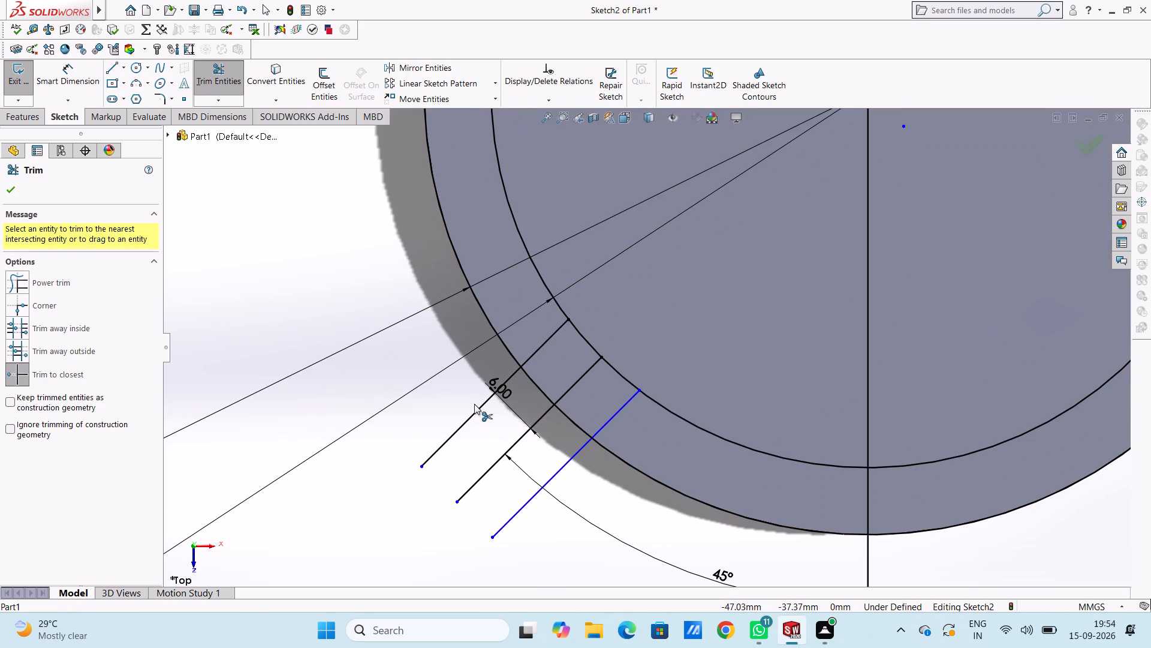
left_click(475, 410)
left_click(517, 437)
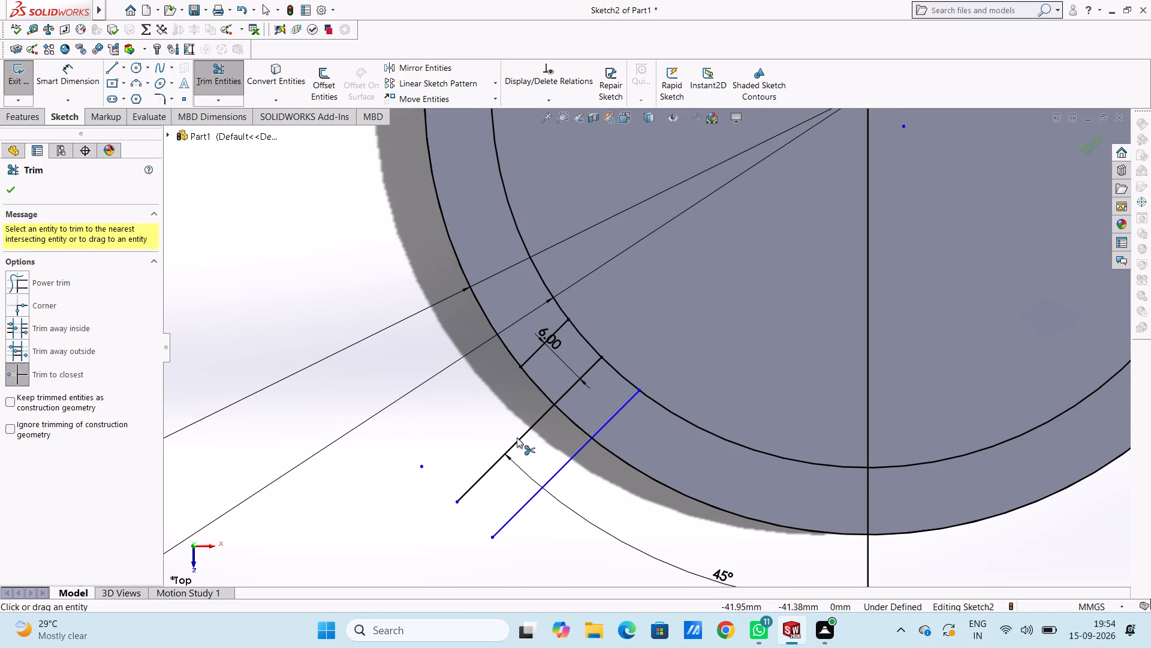
left_click(520, 440)
left_click(553, 476)
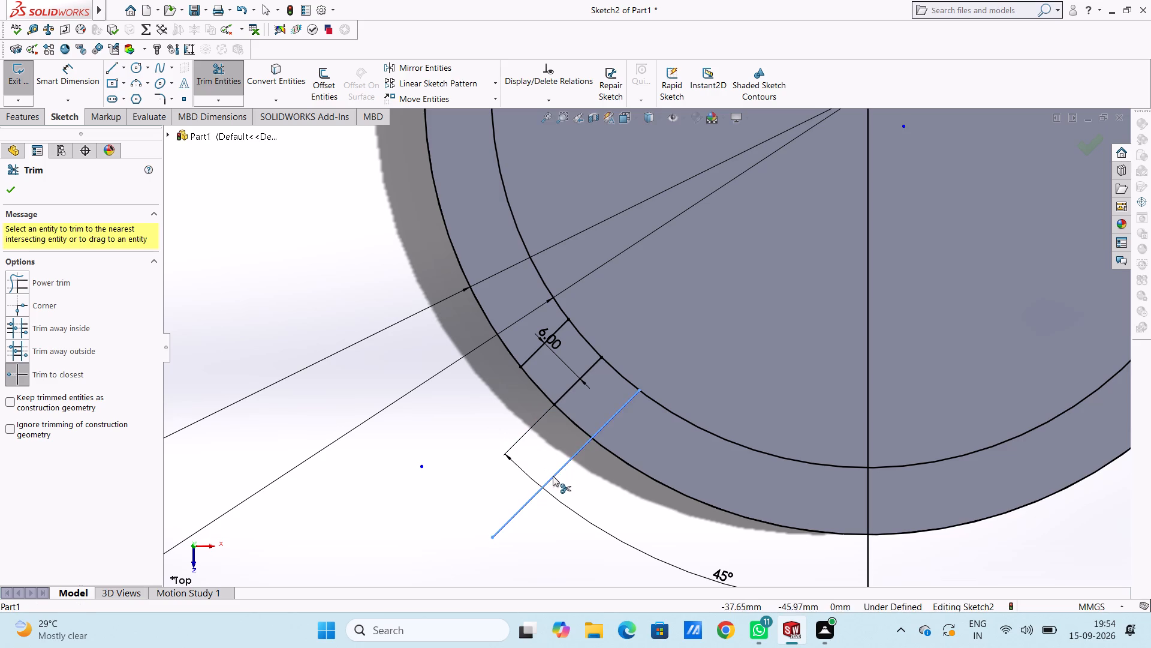
left_click(566, 395)
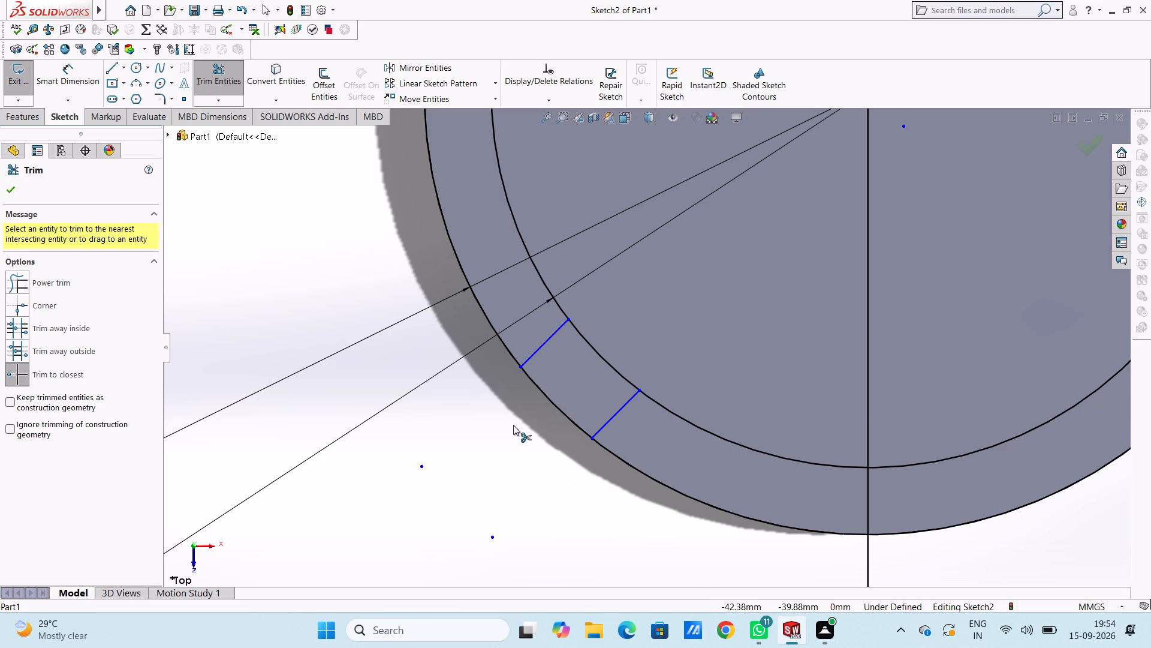
key("Escape")
Dimension the distance between the two short parallel lines, placing the dimension outside the disc.
left_click(78, 77)
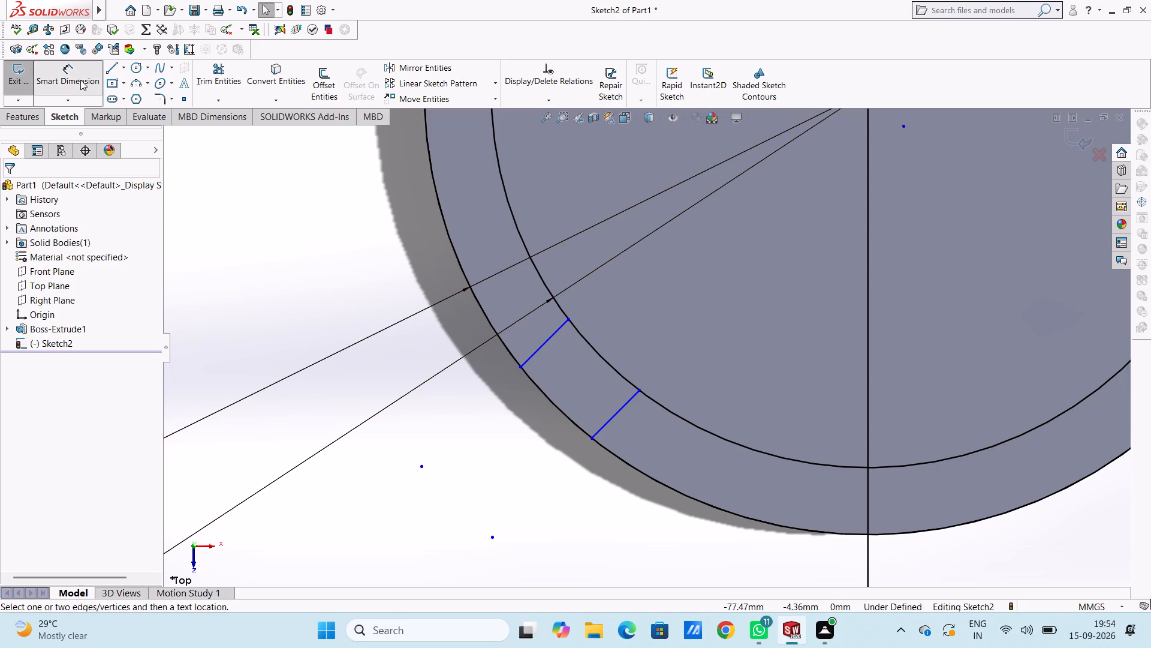
left_click(555, 334)
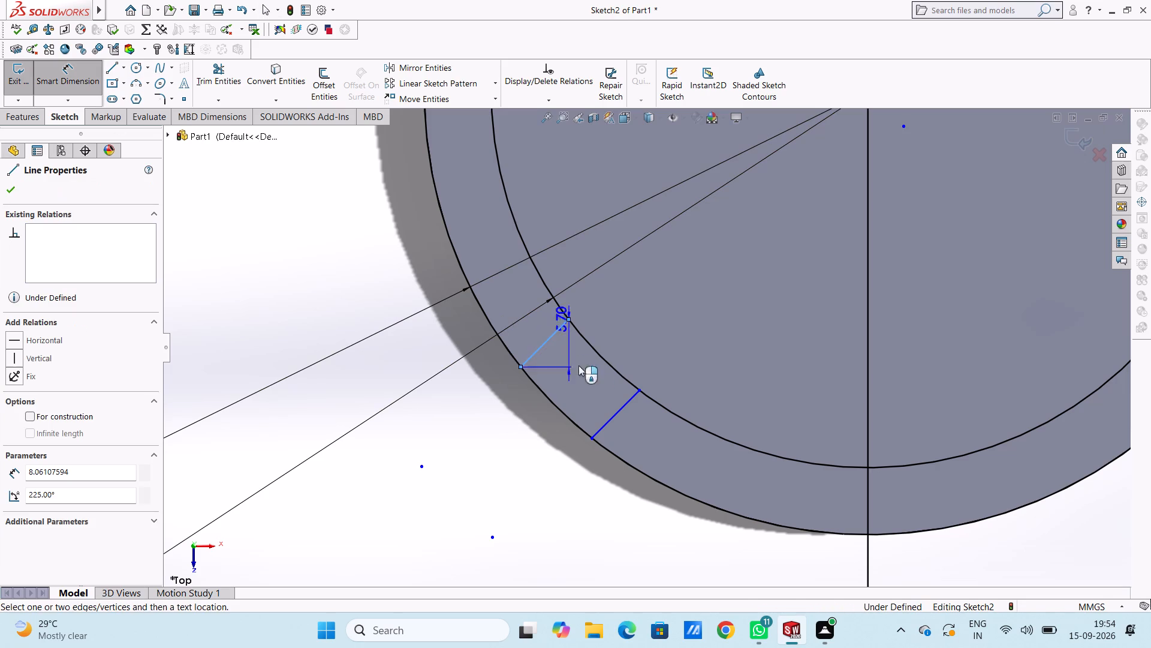
left_click(627, 403)
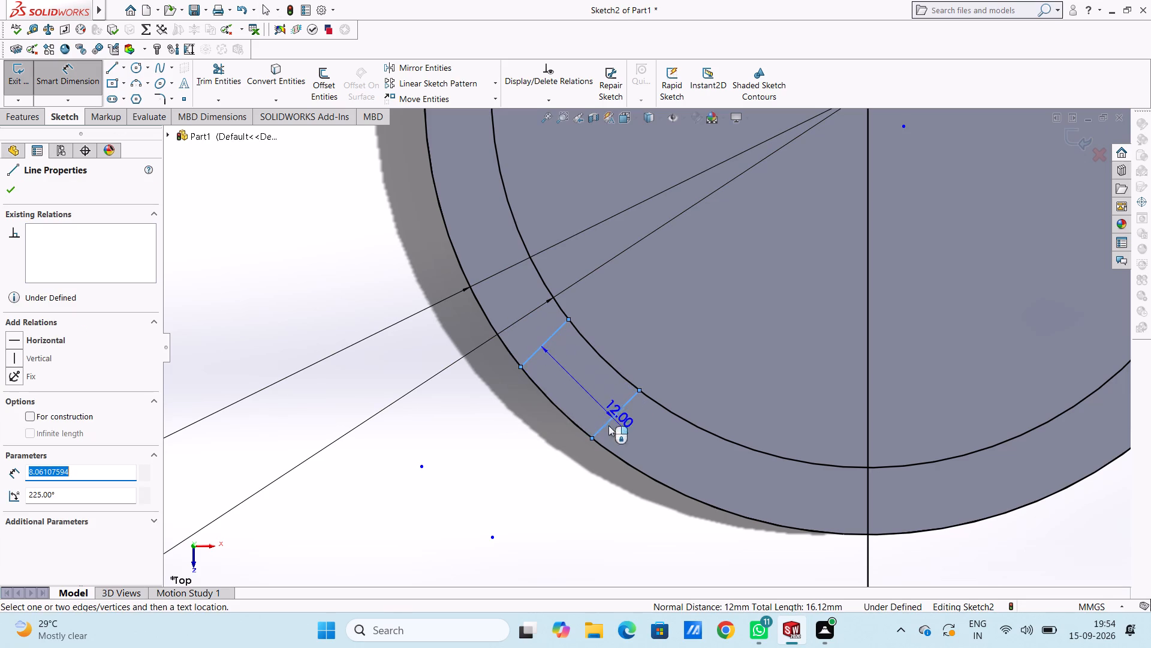
left_click(478, 526)
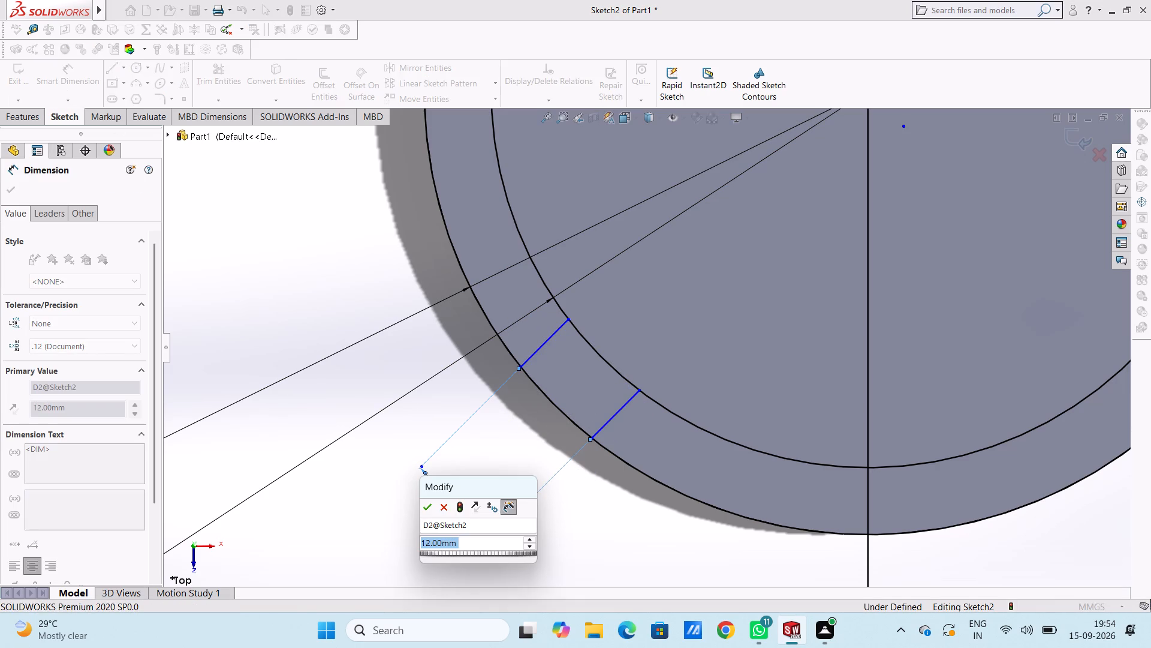
key("Return")
left_click(493, 463)
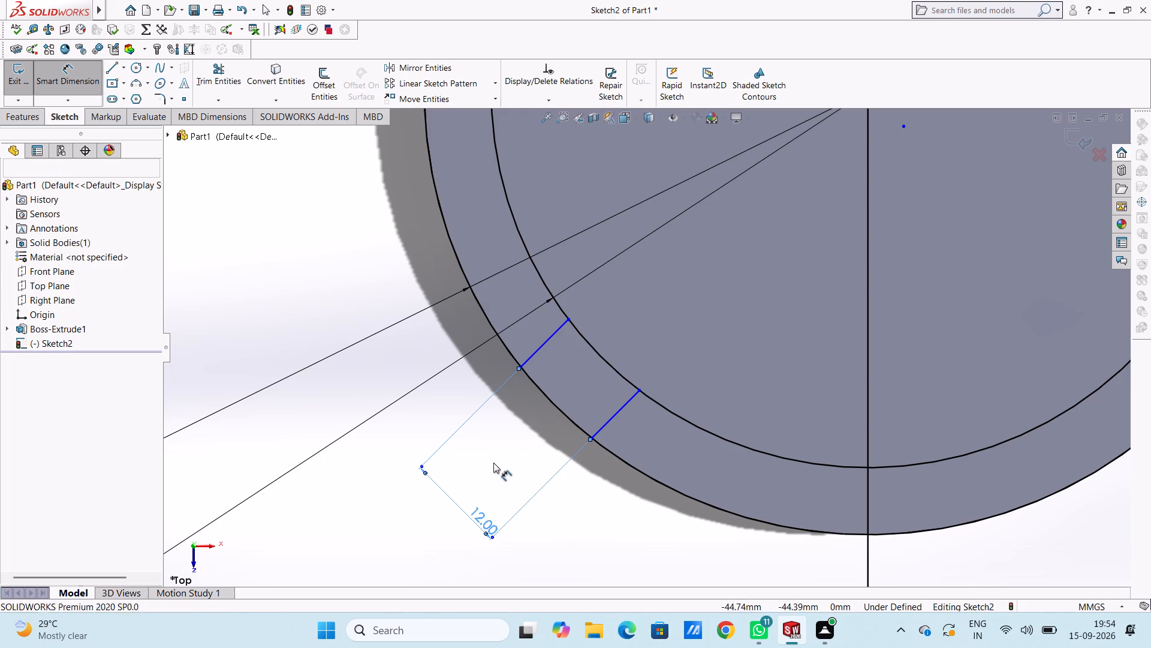
key("Escape")
key("Escape")
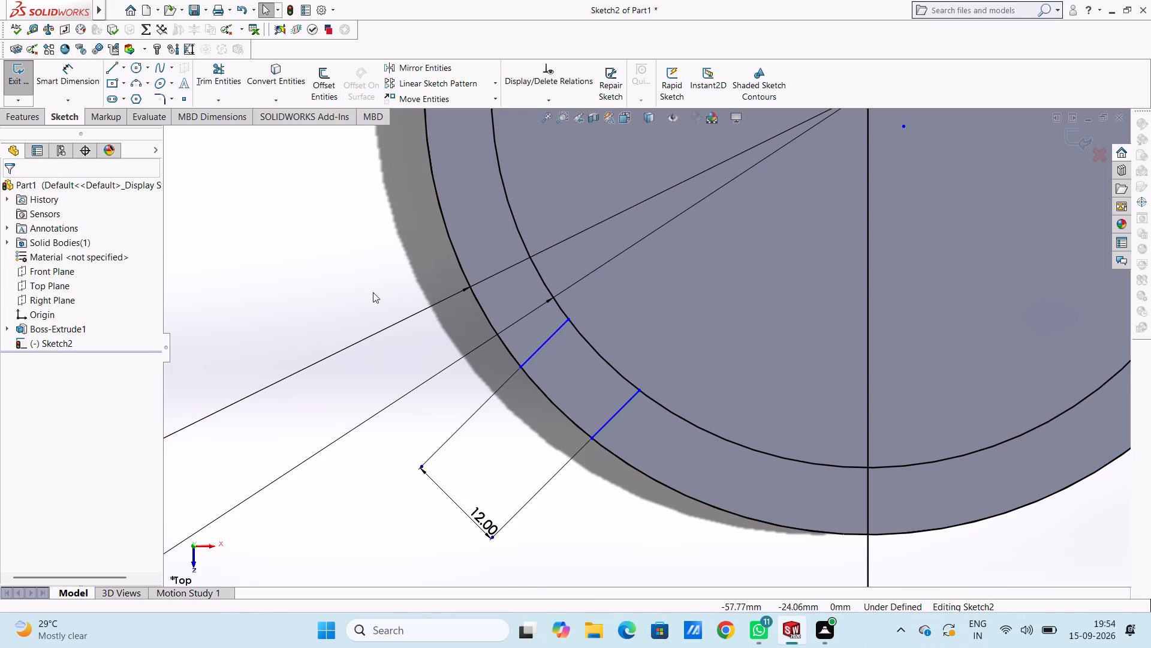
Draw a three-point arc of radius 6 mm joining the inner ends of the two short lines, bulging towards the origin.
left_click(132, 82)
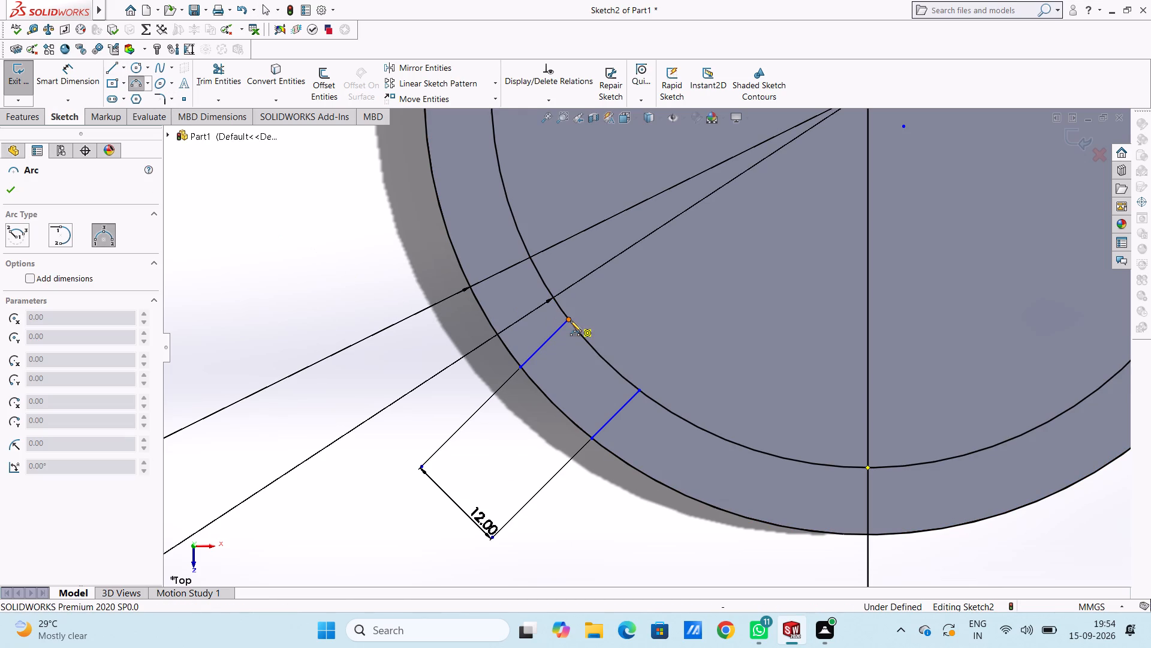
left_click(570, 320)
left_click(641, 391)
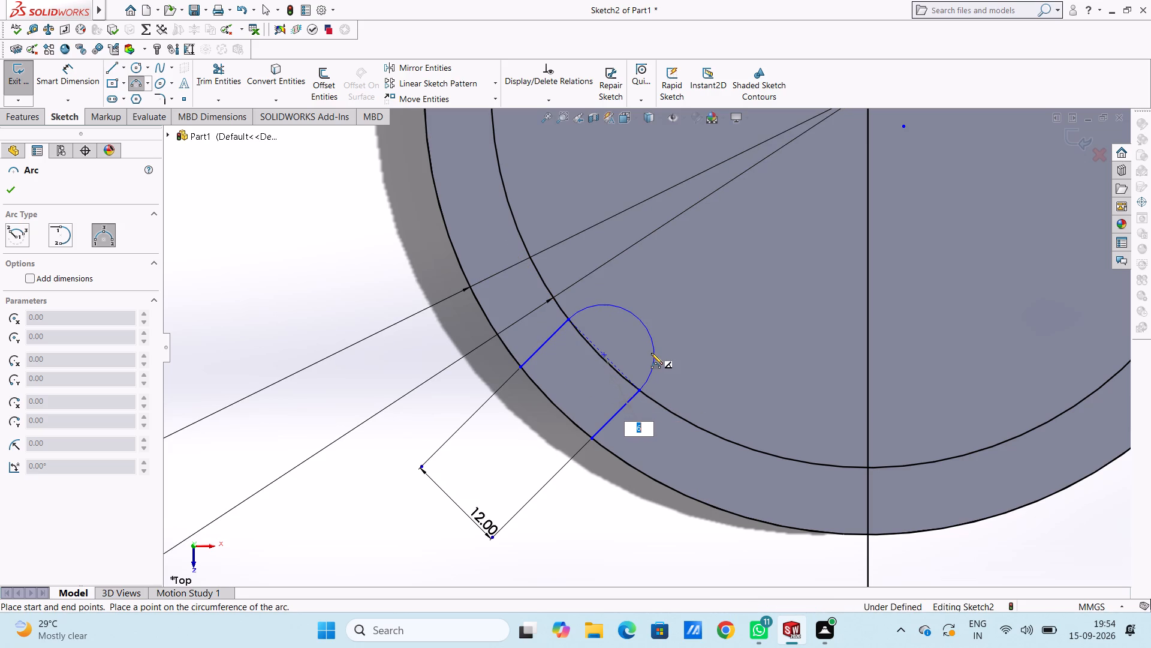
key("6")
key("Return")
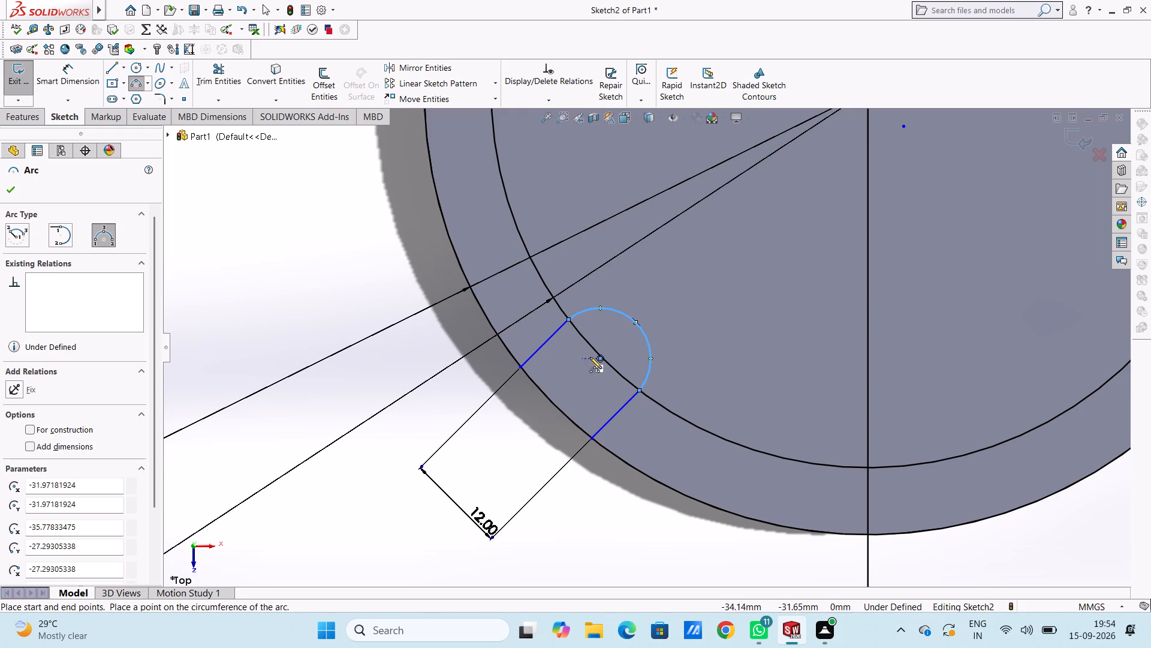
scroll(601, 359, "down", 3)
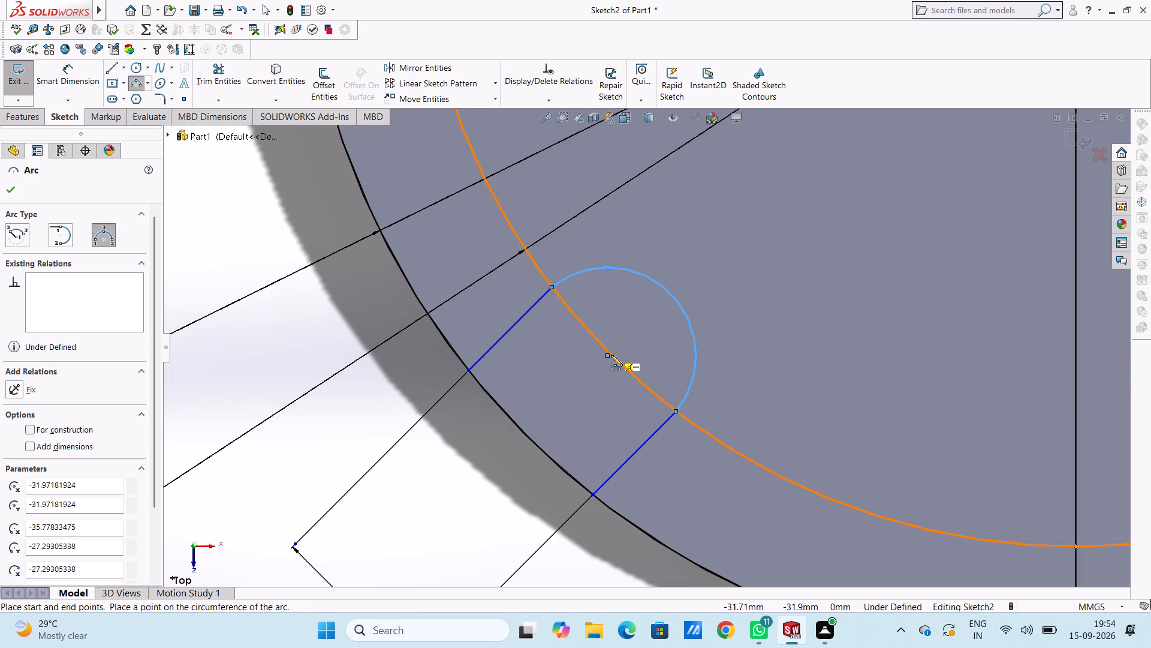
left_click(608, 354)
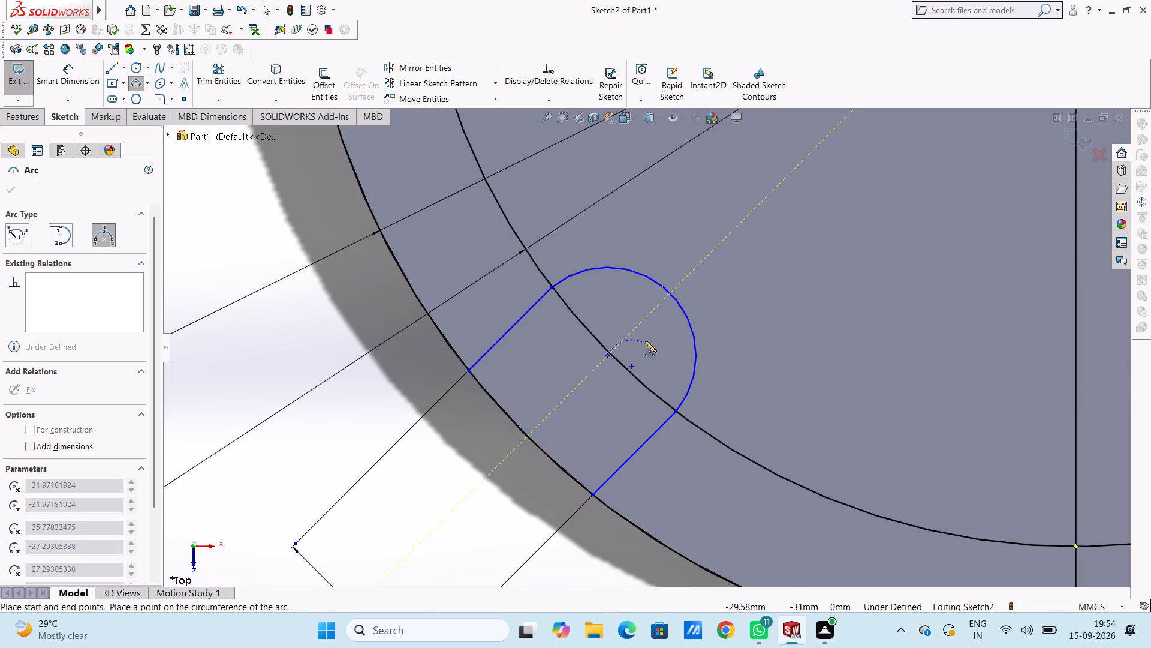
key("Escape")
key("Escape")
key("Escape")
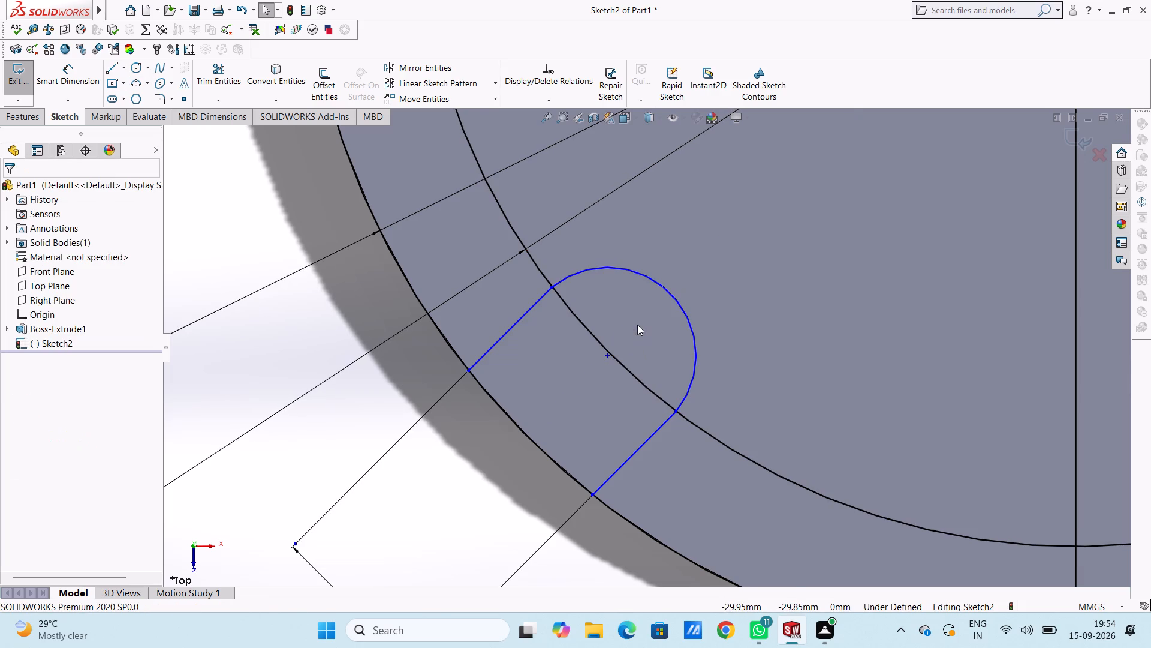
Draw a circle of radius 3 mm centred on the arc's centre point.
left_click(139, 67)
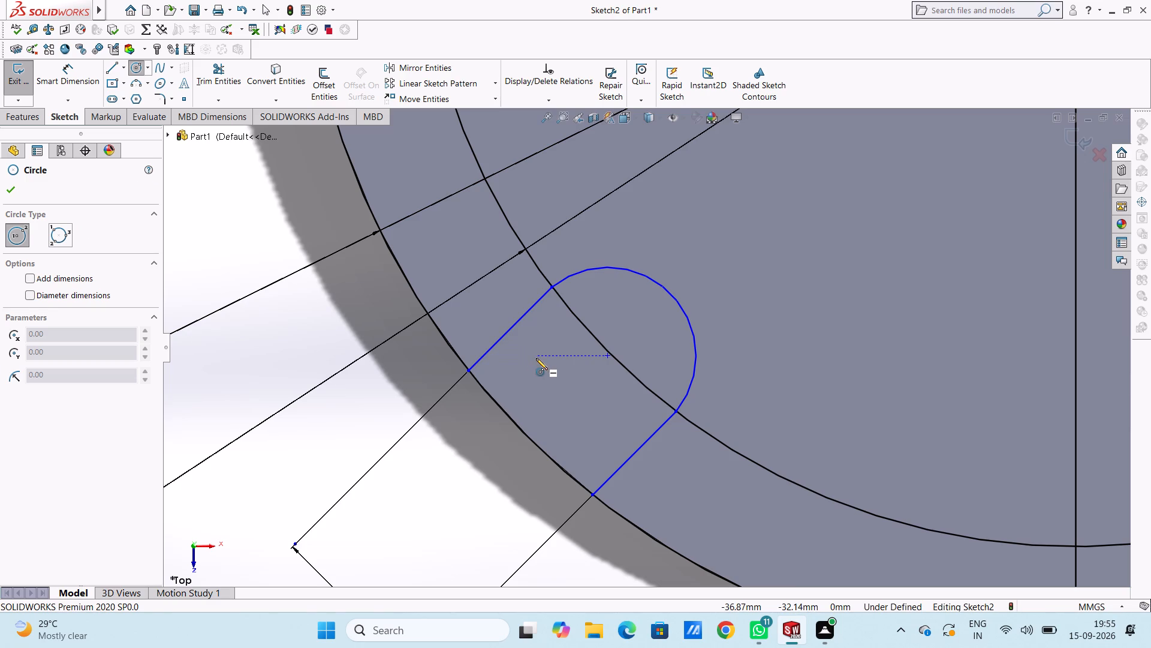
left_click(610, 352)
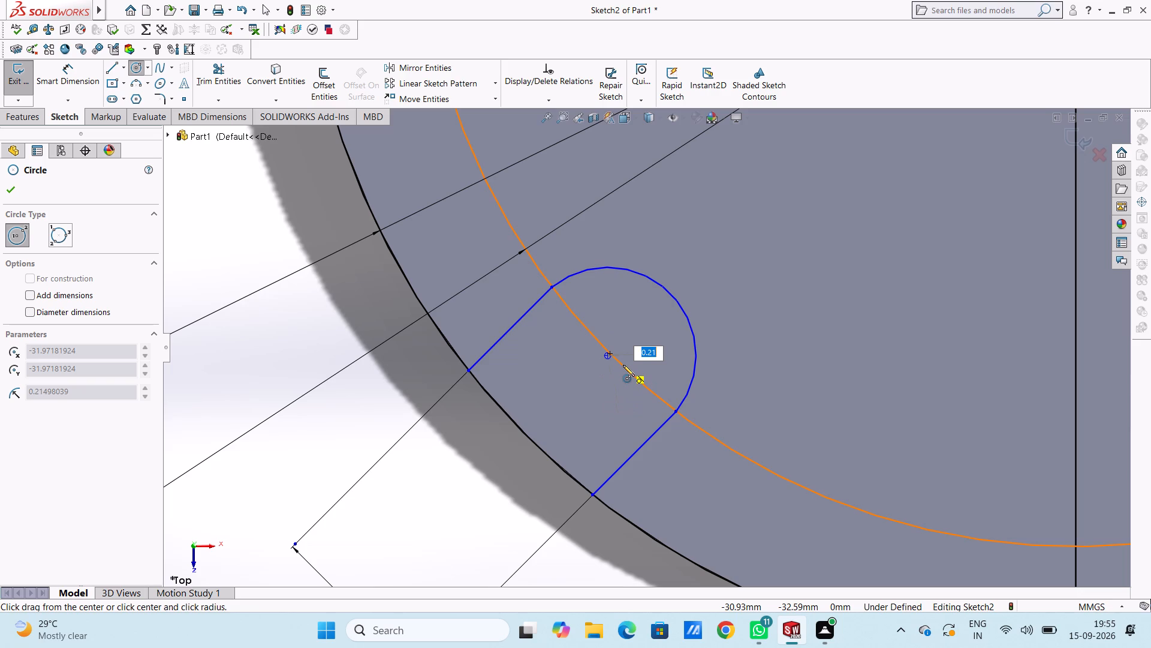
key("3")
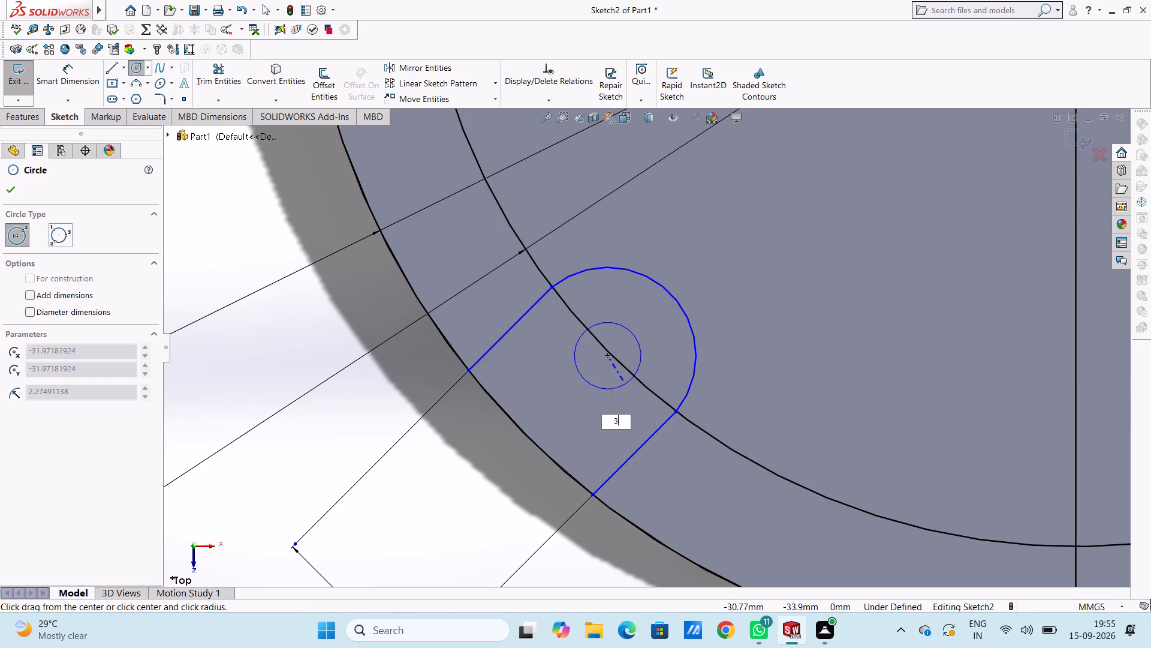
key("Return")
key("Escape")
key("Escape")
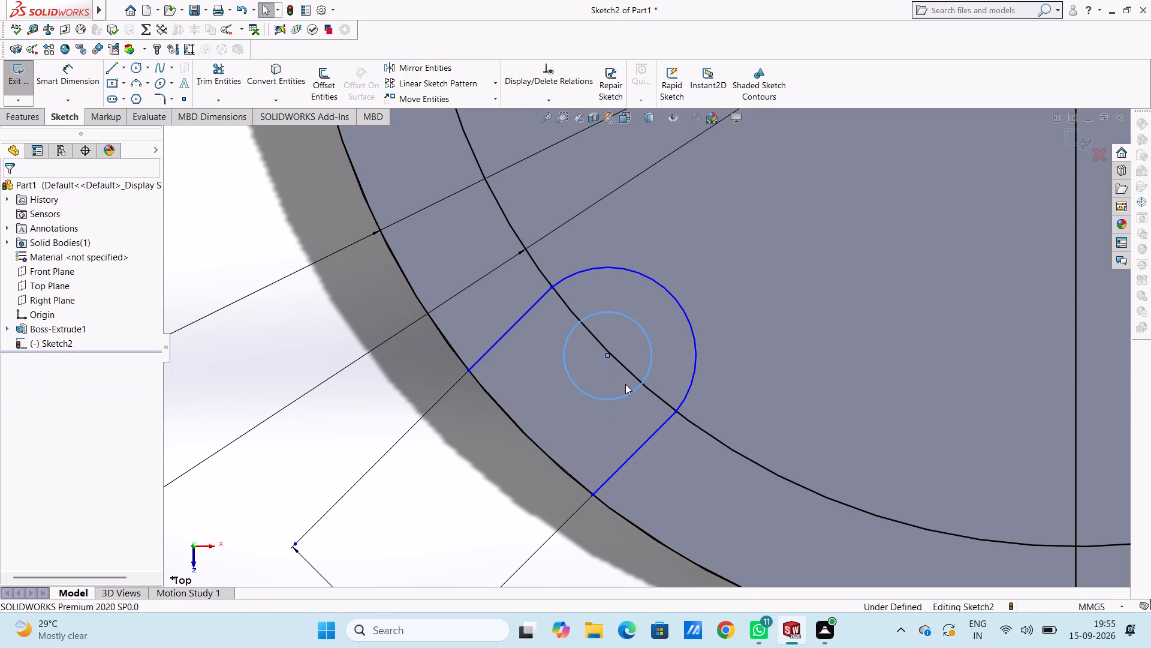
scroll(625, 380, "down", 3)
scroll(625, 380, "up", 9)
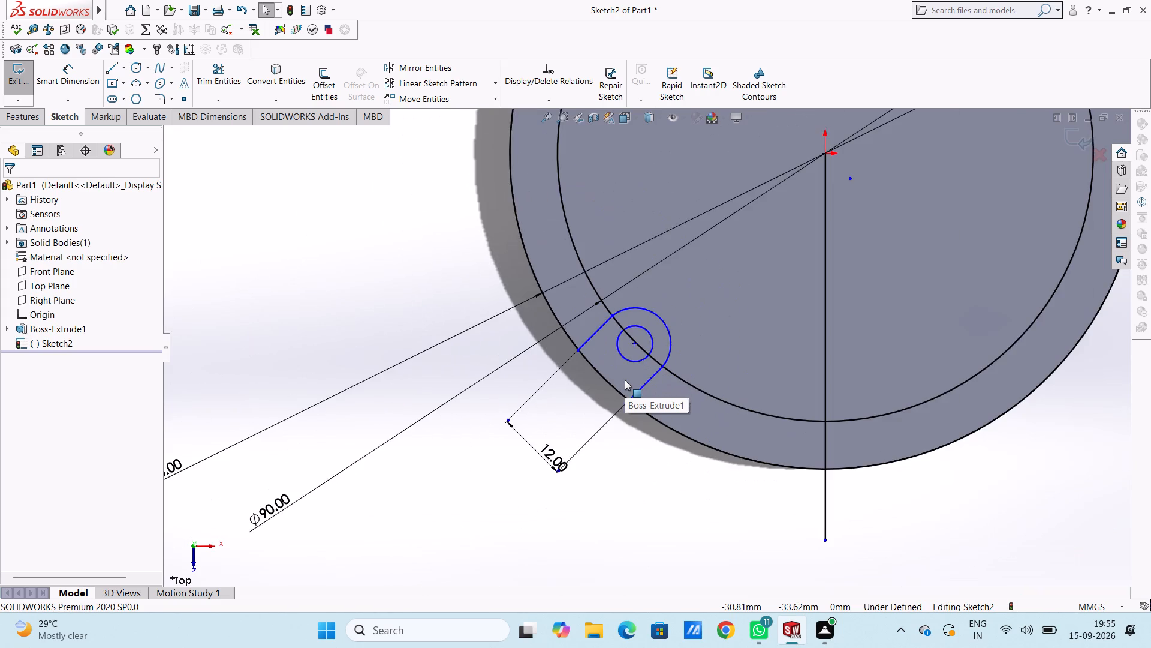
Dimension the lug's rounded end arc with a radius of 6 mm, placing the dimension inside the disc.
left_click(78, 71)
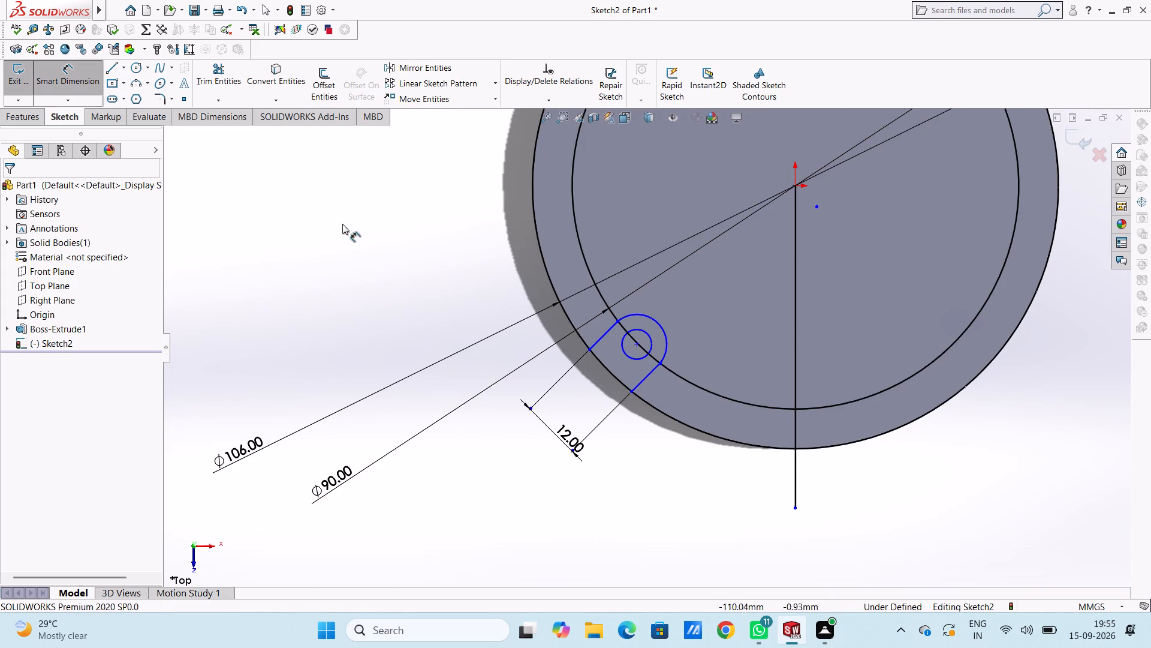
left_click(663, 326)
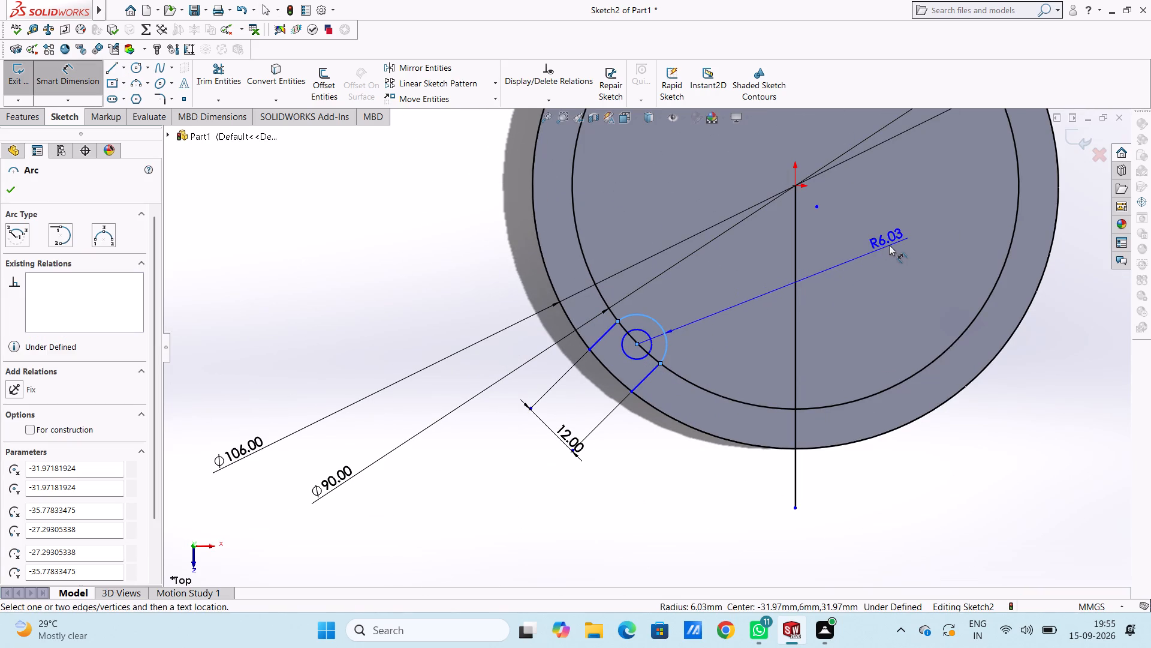
left_click(882, 232)
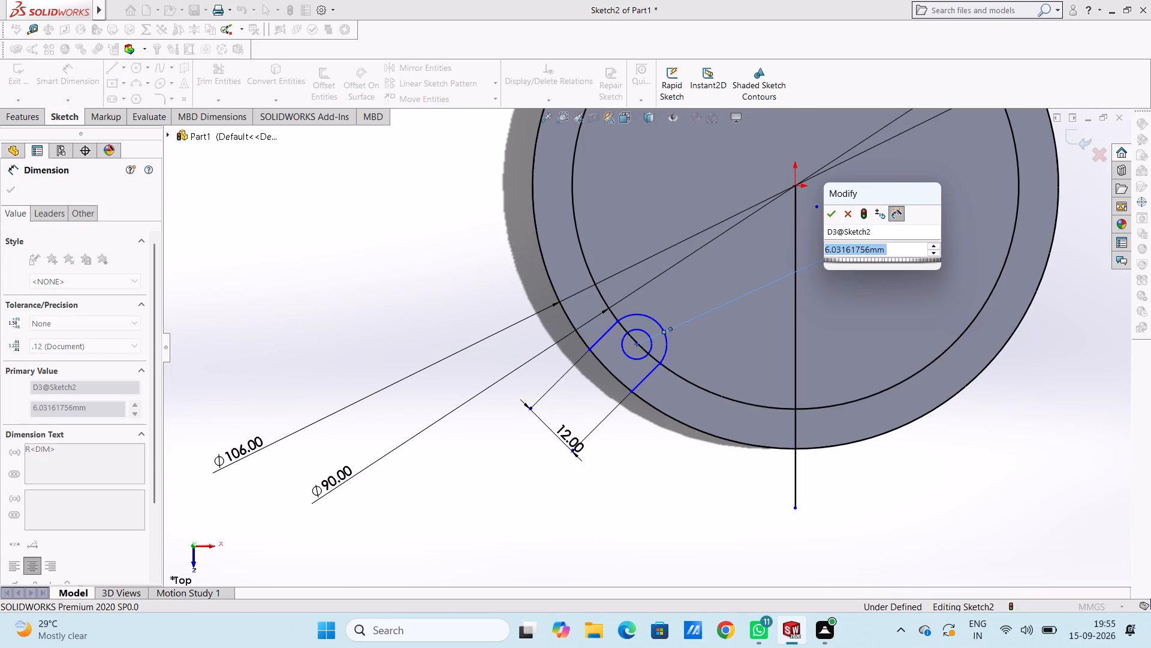
key("6")
key("Return")
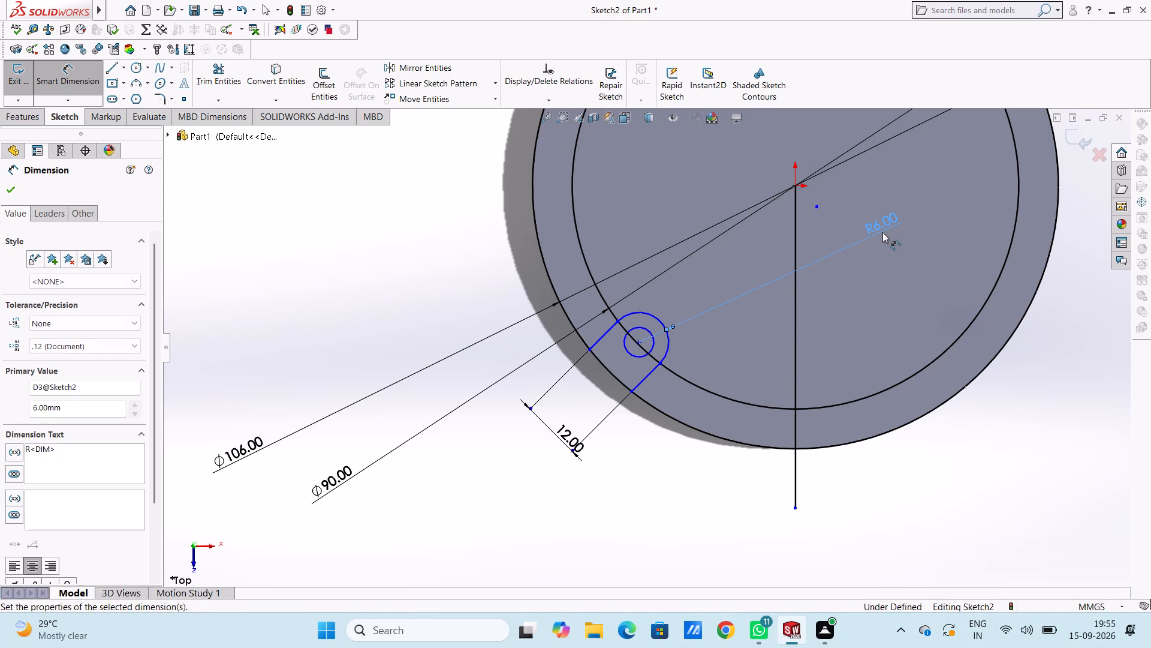
left_click(882, 269)
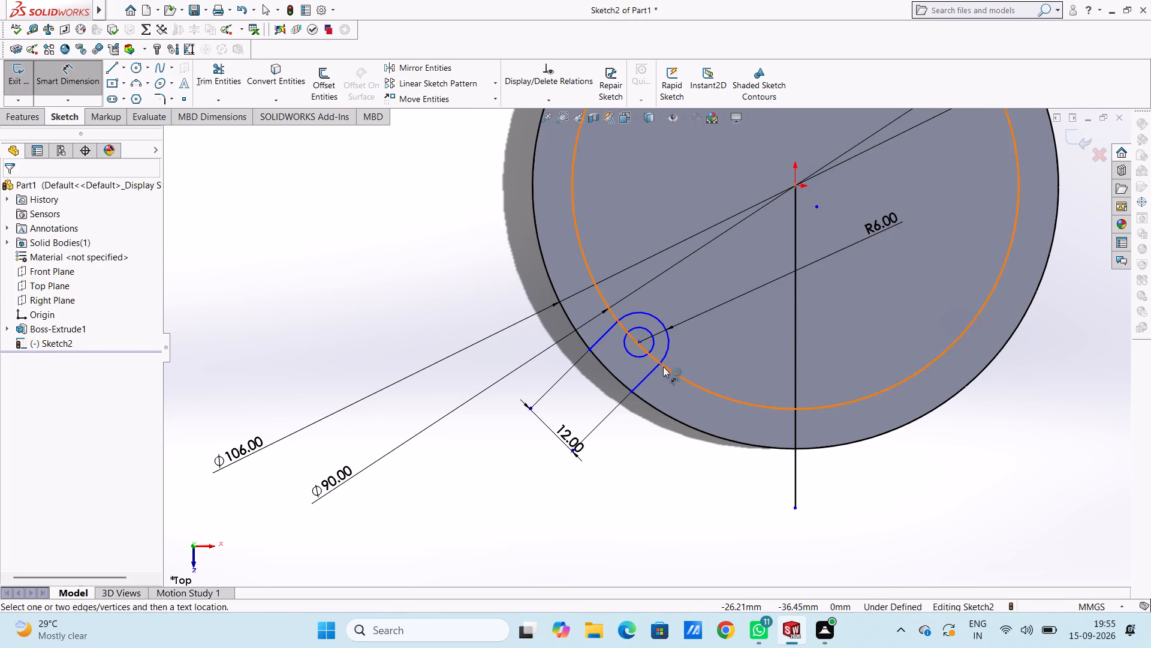
Dimension the small hole circle with a diameter of 6 mm, placing the dimension below the disc.
left_click(637, 356)
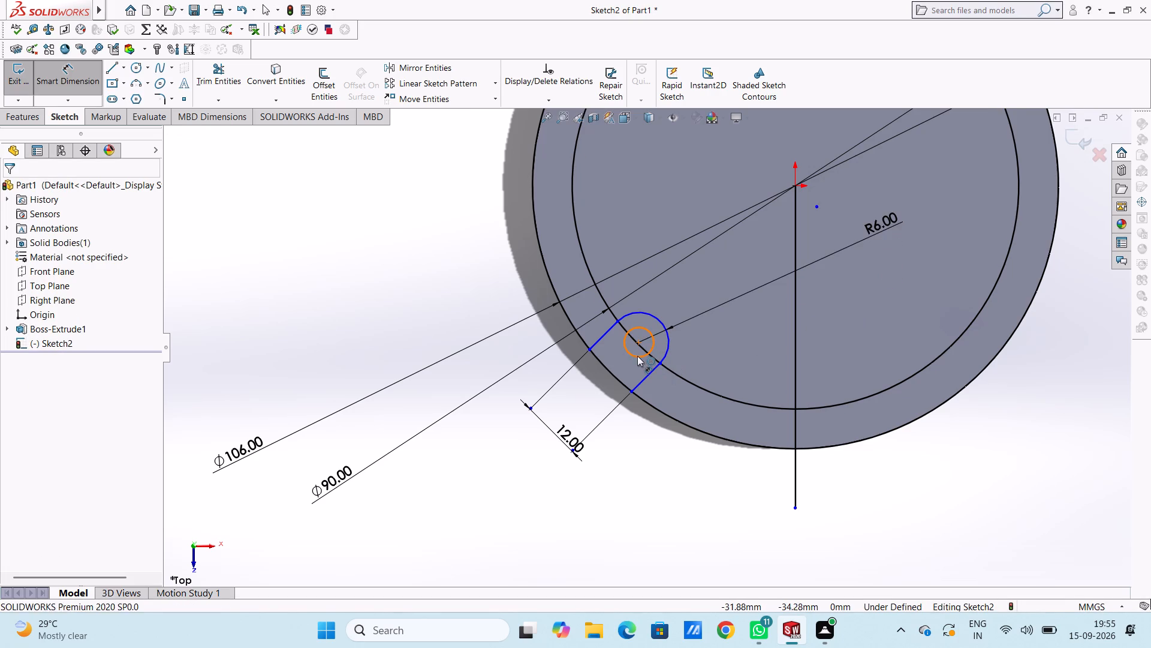
left_click(735, 524)
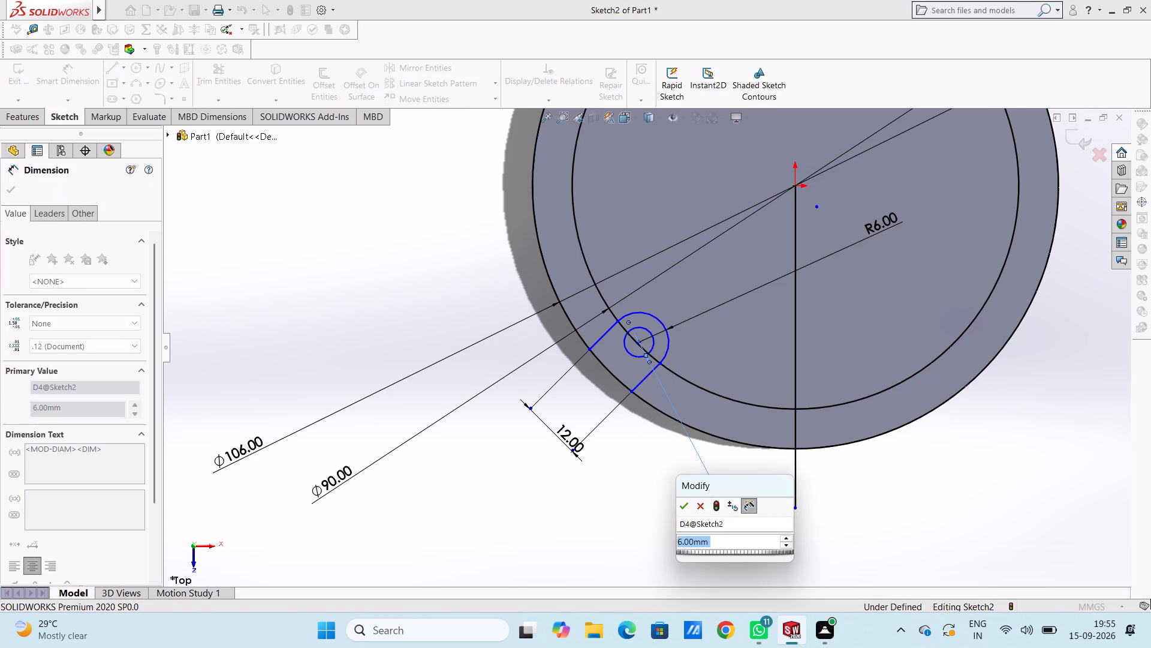
key("Return")
left_click(667, 511)
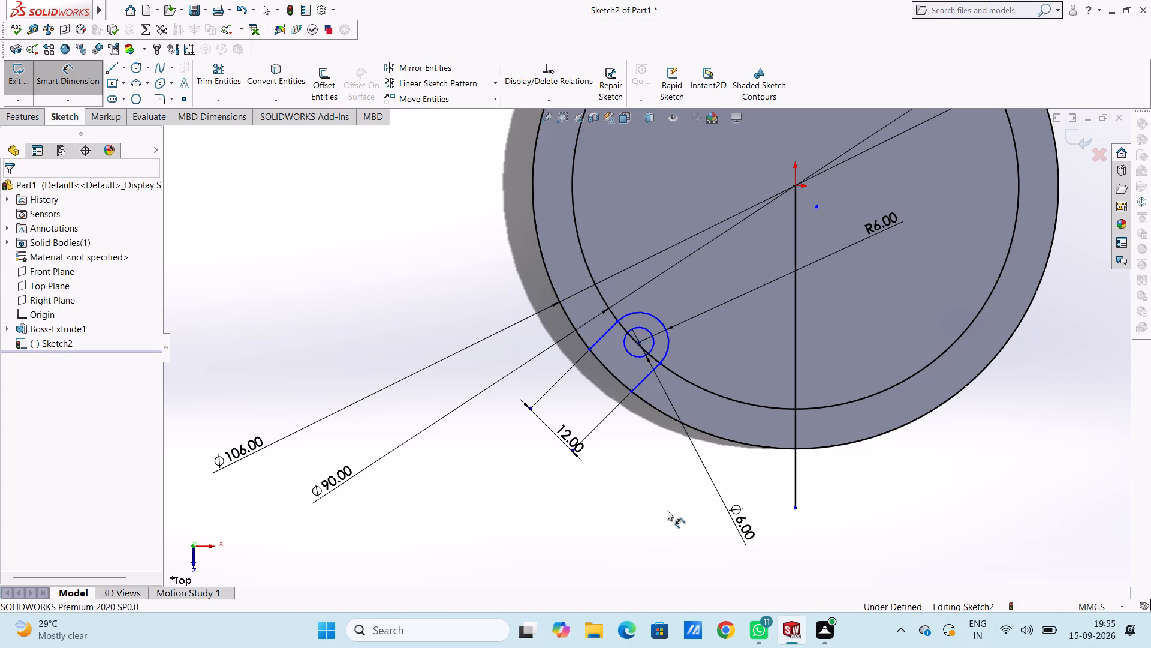
Dimension the length of the lug's lower short straight side, placing the dimension outside the disc, and finish dimensioning.
left_click(643, 379)
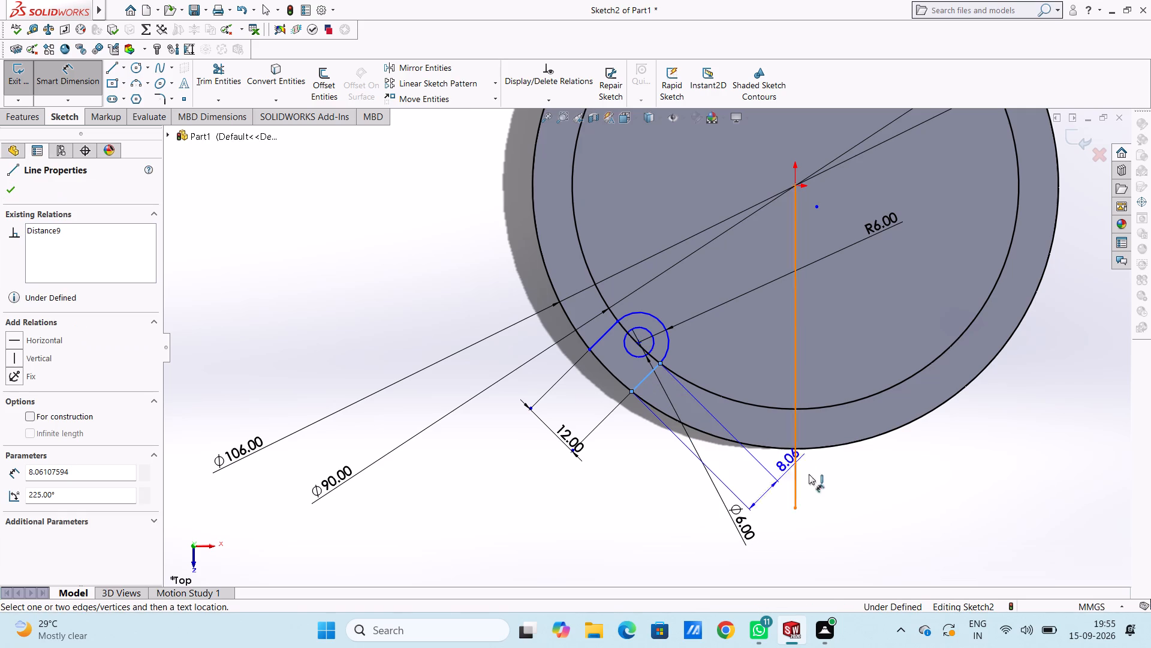
left_click(881, 514)
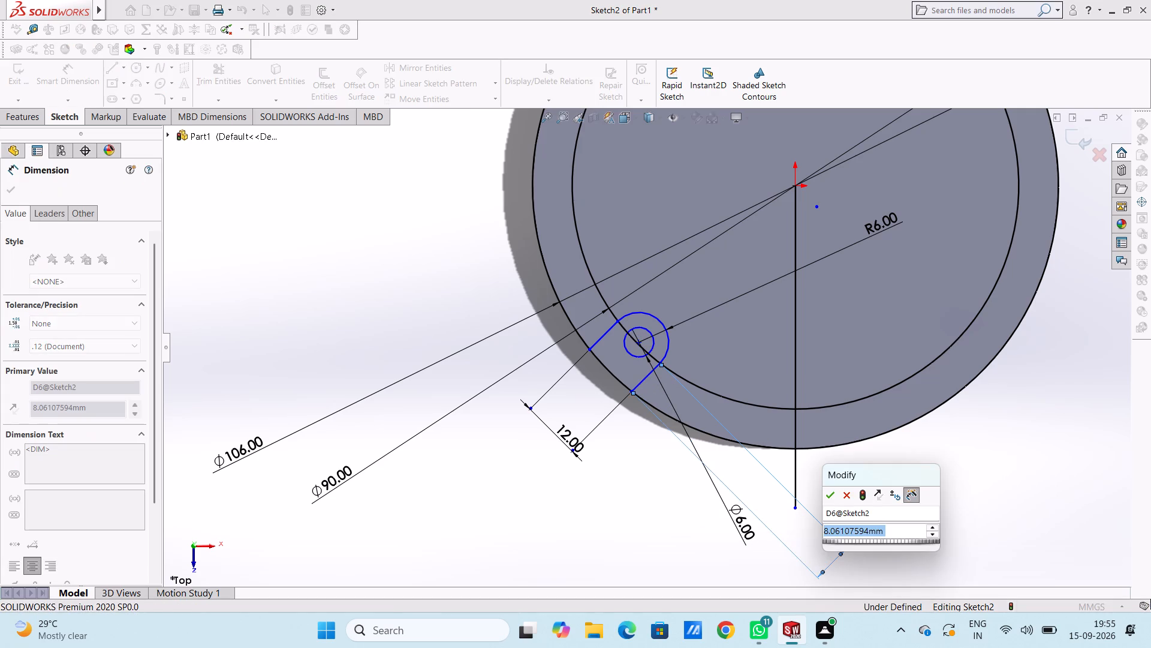
key("Return")
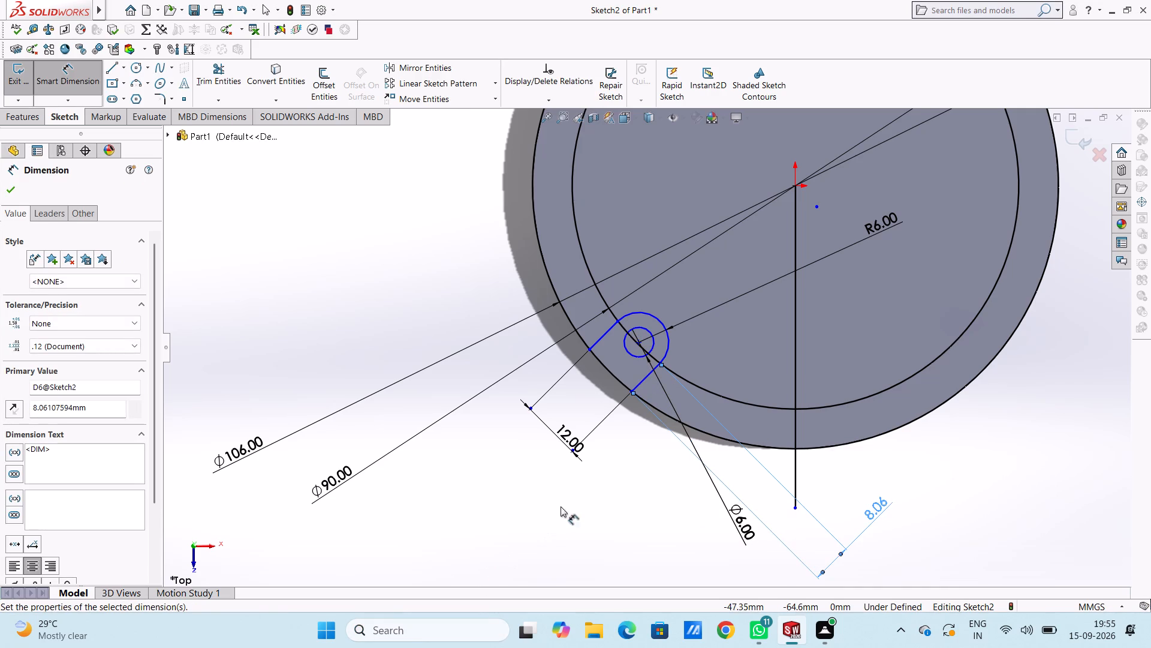
left_click(574, 497)
key("Escape")
key("Escape")
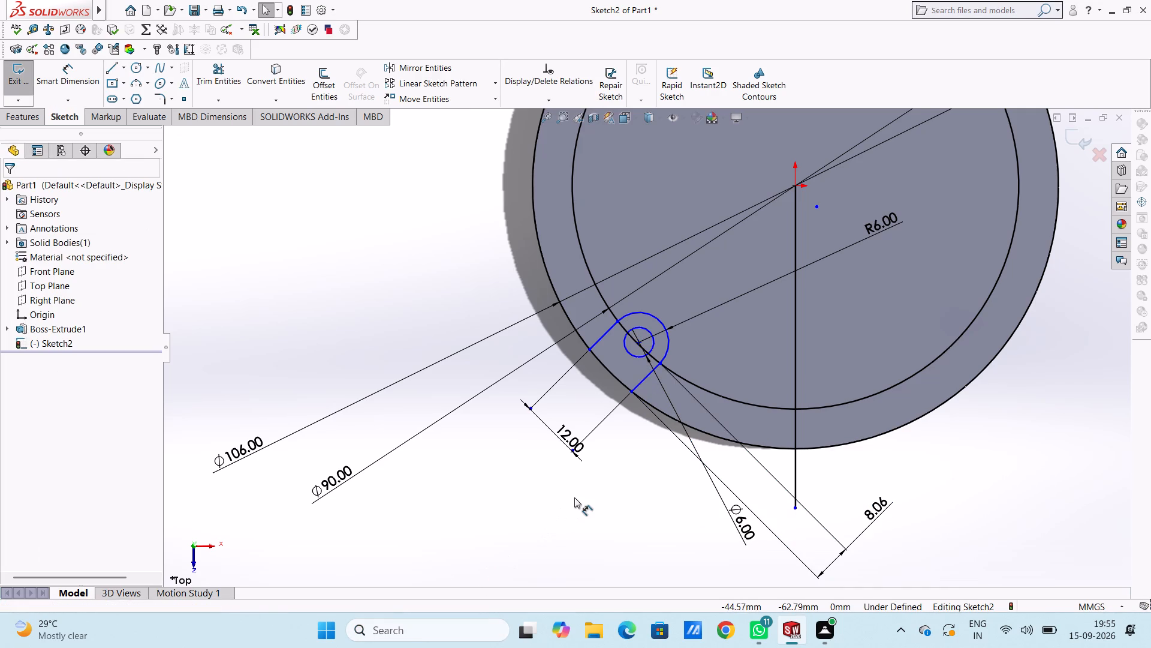
Delete the 90 mm diameter construction circle together with its dimension.
left_click(583, 245)
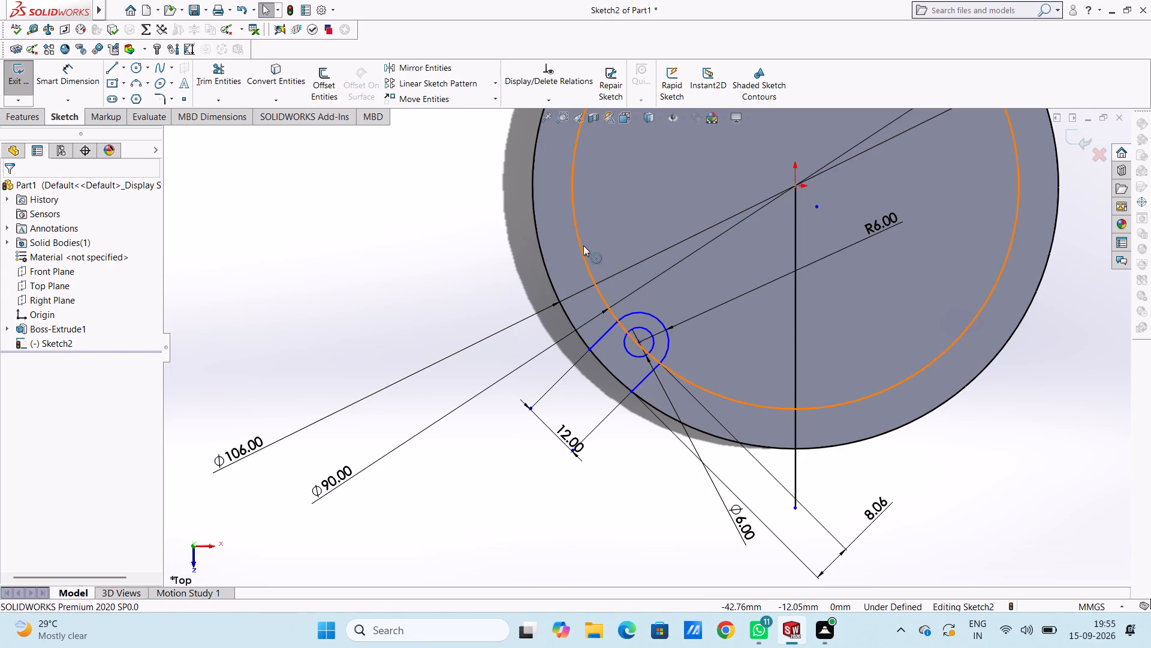
key("Delete")
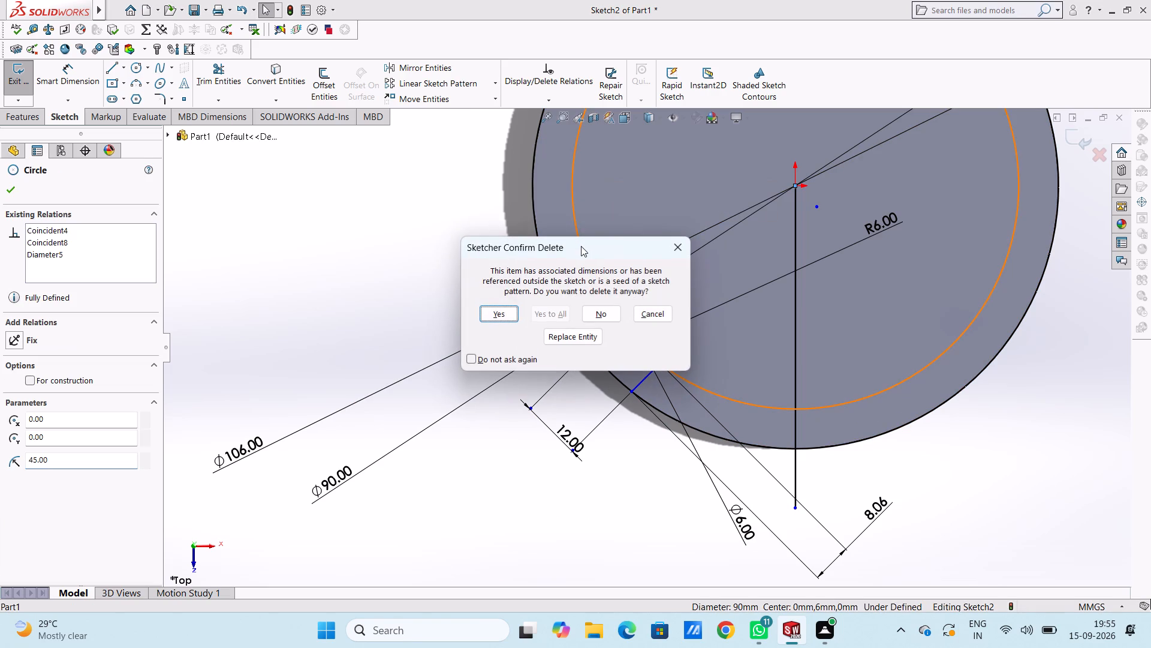
left_click(489, 318)
Circular-pattern the lug's two lines, arc and hole circle about the origin, with 4 equally spaced instances over 360°.
scroll(489, 318, "up", 2)
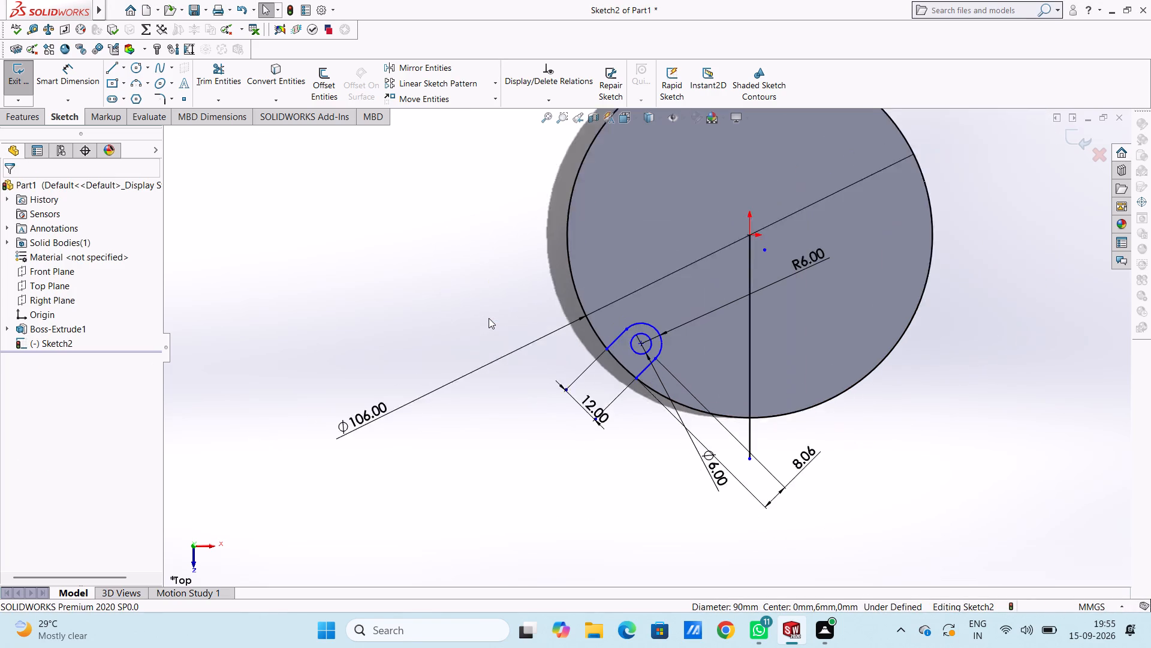
scroll(489, 318, "up", 2)
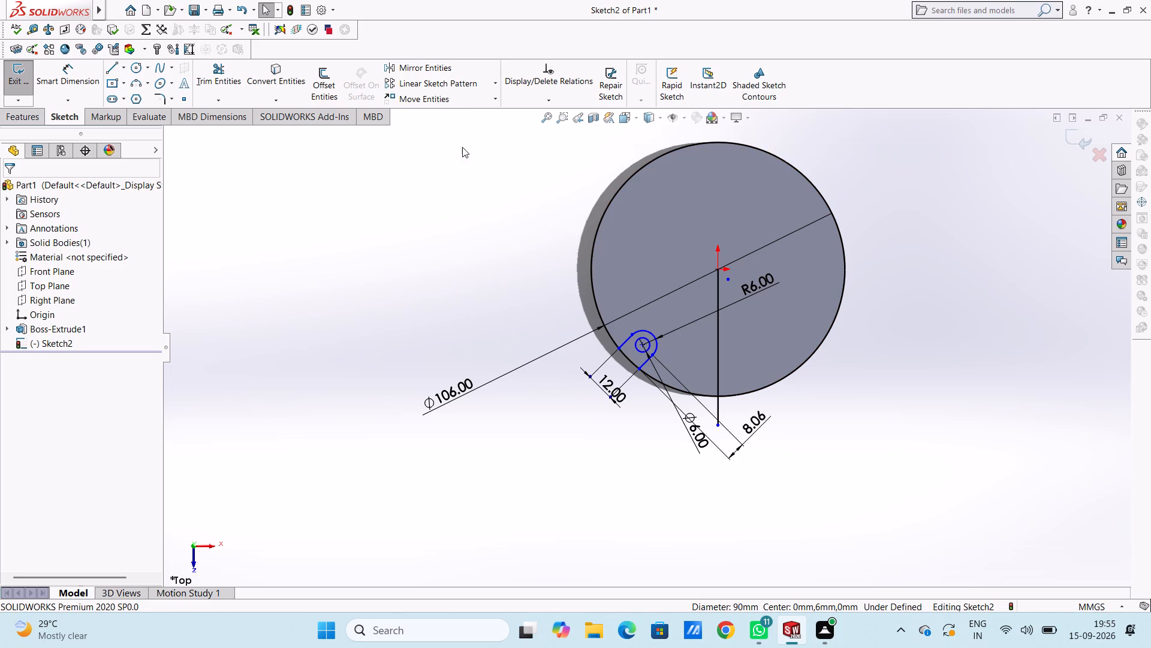
scroll(584, 270, "down", 3)
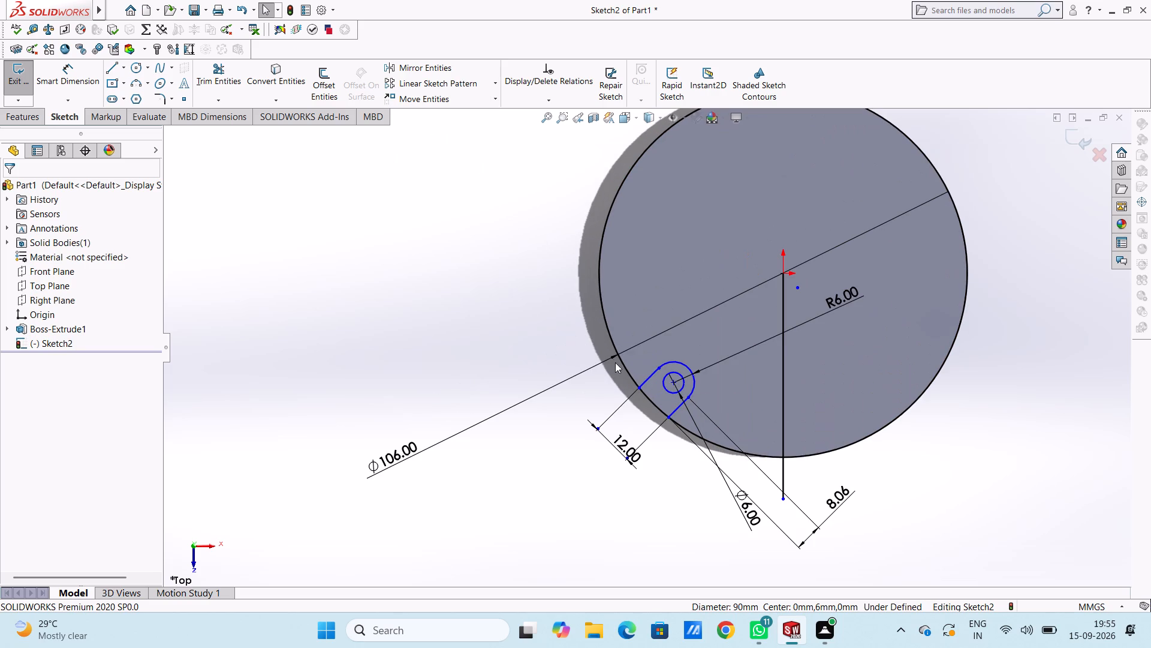
left_click(664, 401)
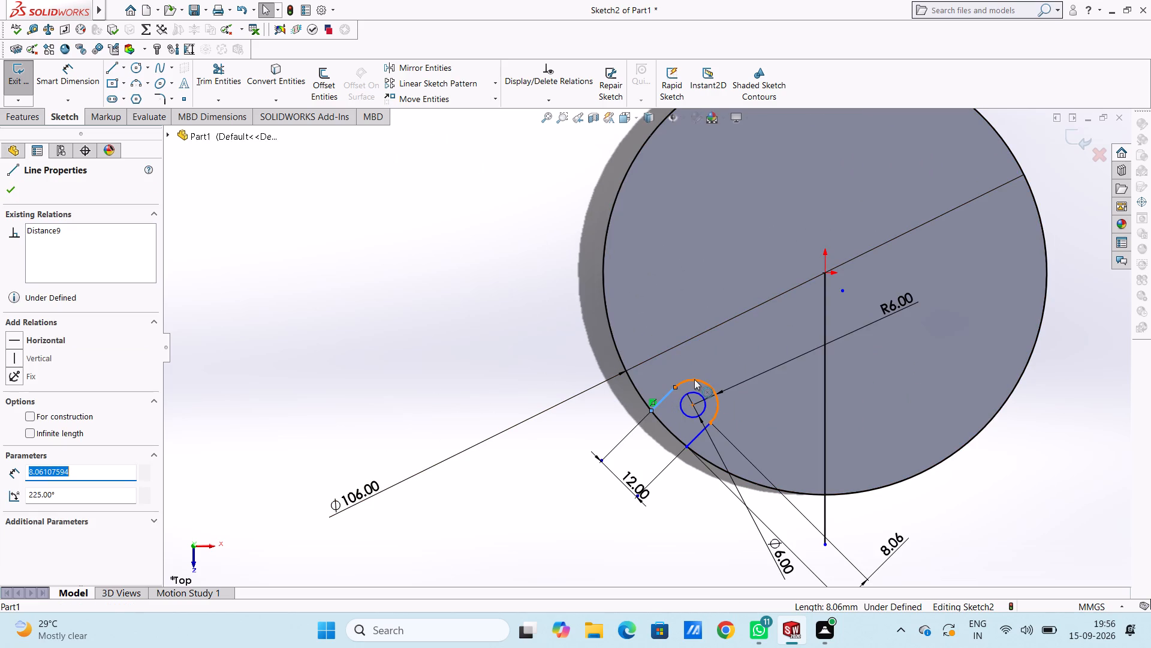
left_click(694, 379, "ctrl")
left_click(697, 391, "ctrl")
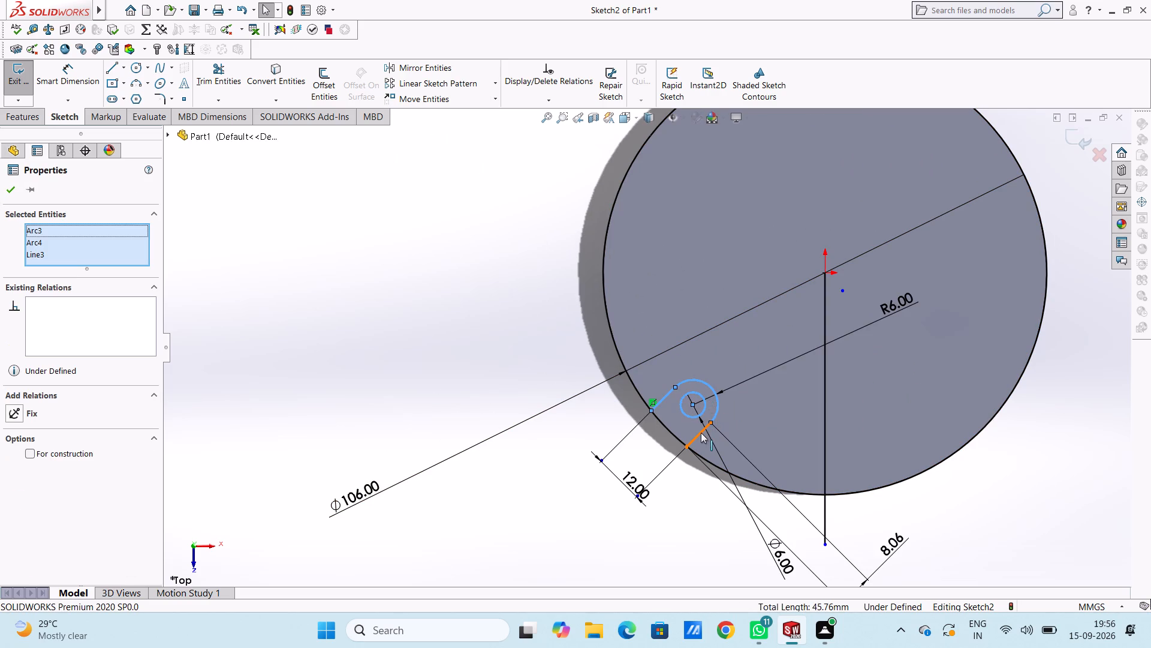
left_click(701, 432, "ctrl")
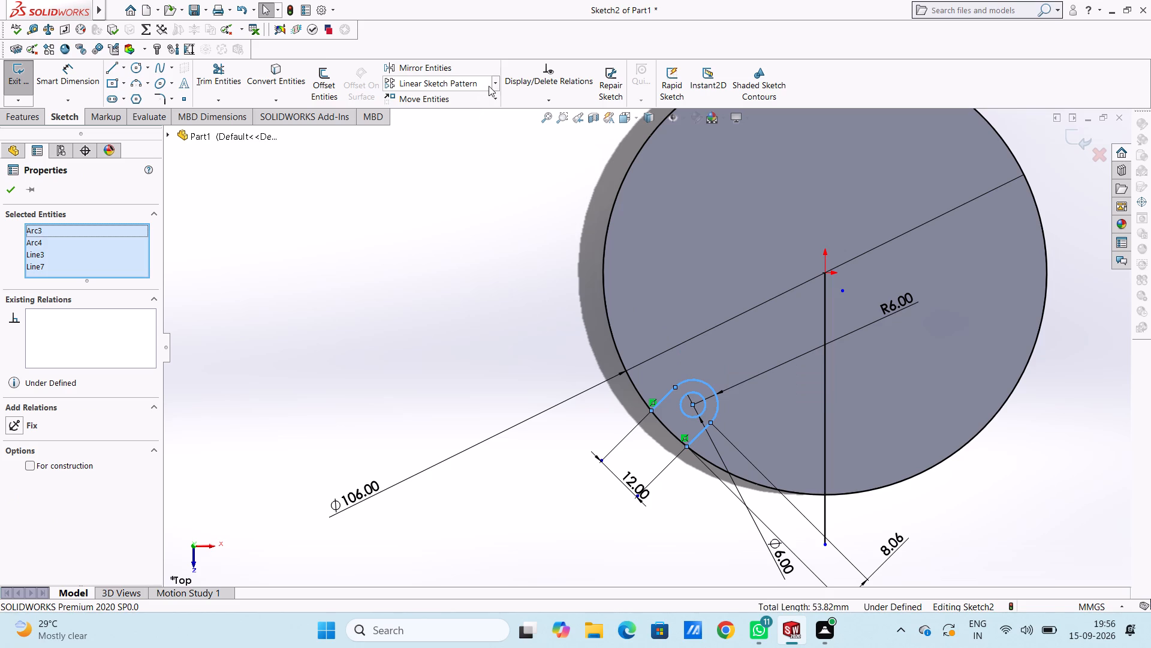
left_click(493, 86)
left_click(489, 117)
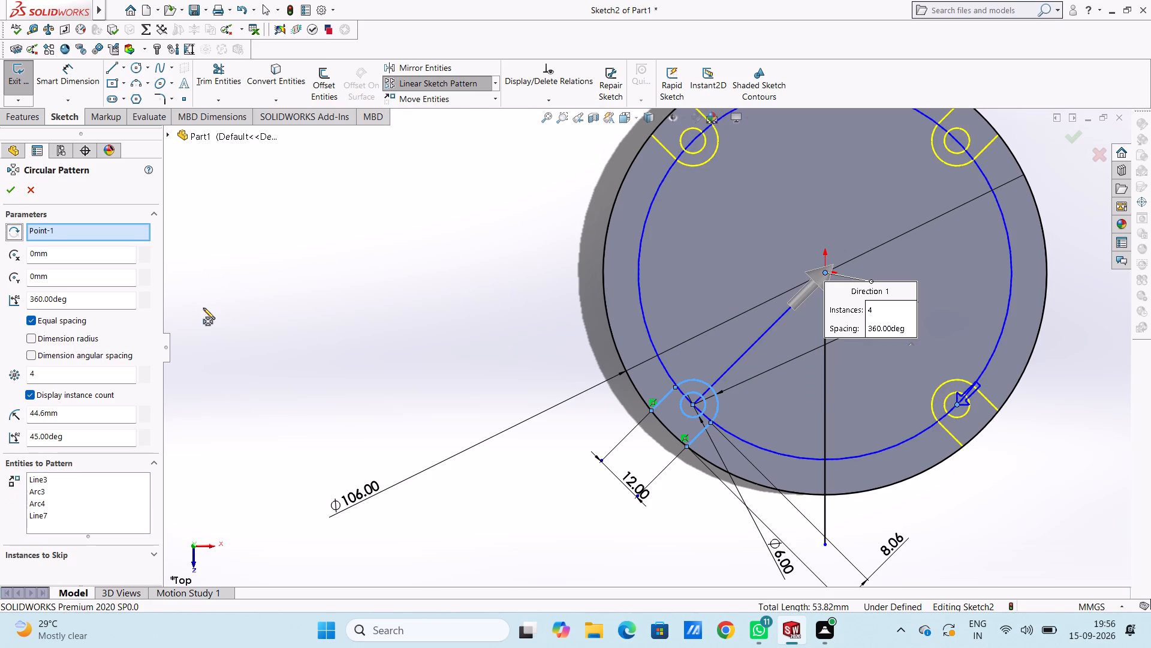
left_click(7, 196)
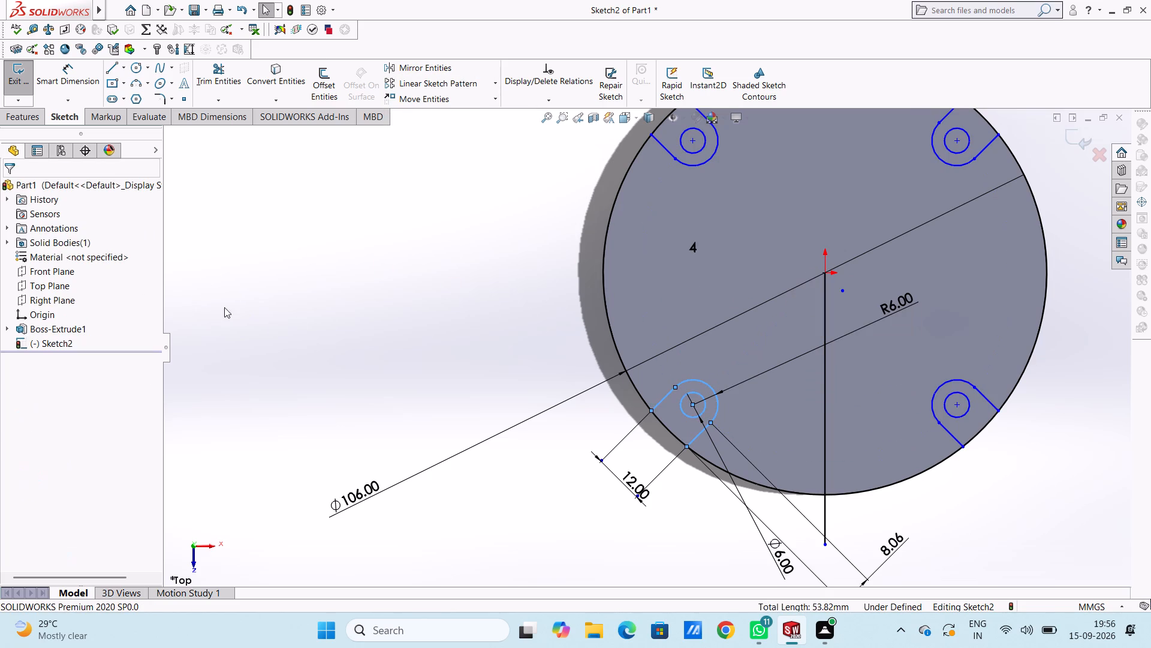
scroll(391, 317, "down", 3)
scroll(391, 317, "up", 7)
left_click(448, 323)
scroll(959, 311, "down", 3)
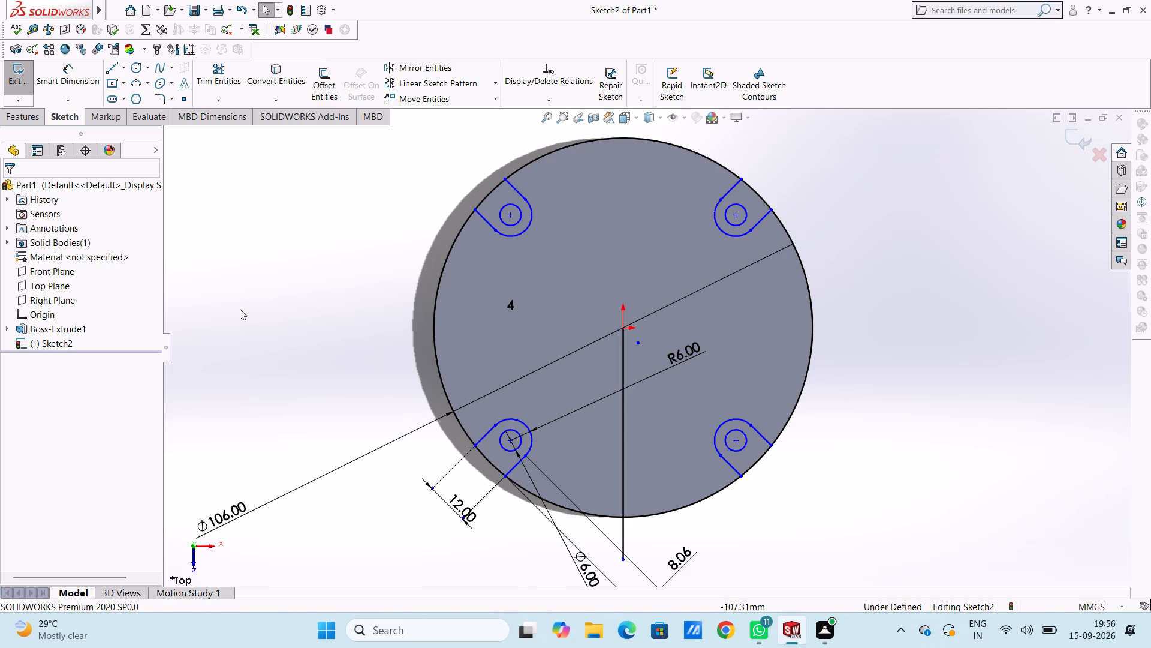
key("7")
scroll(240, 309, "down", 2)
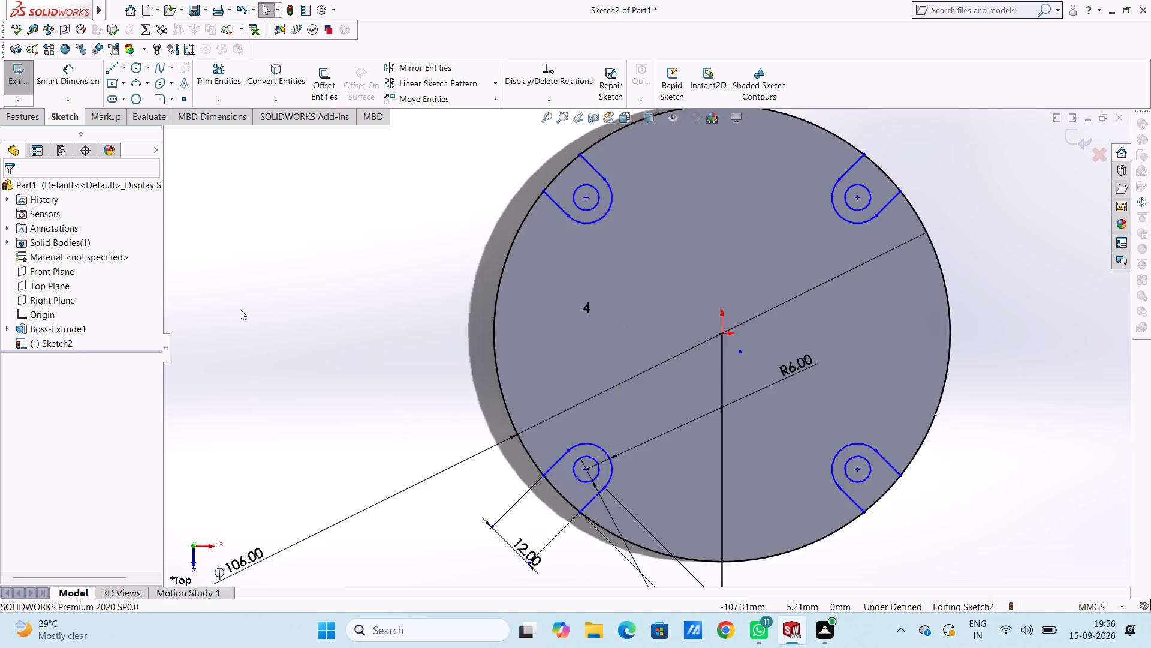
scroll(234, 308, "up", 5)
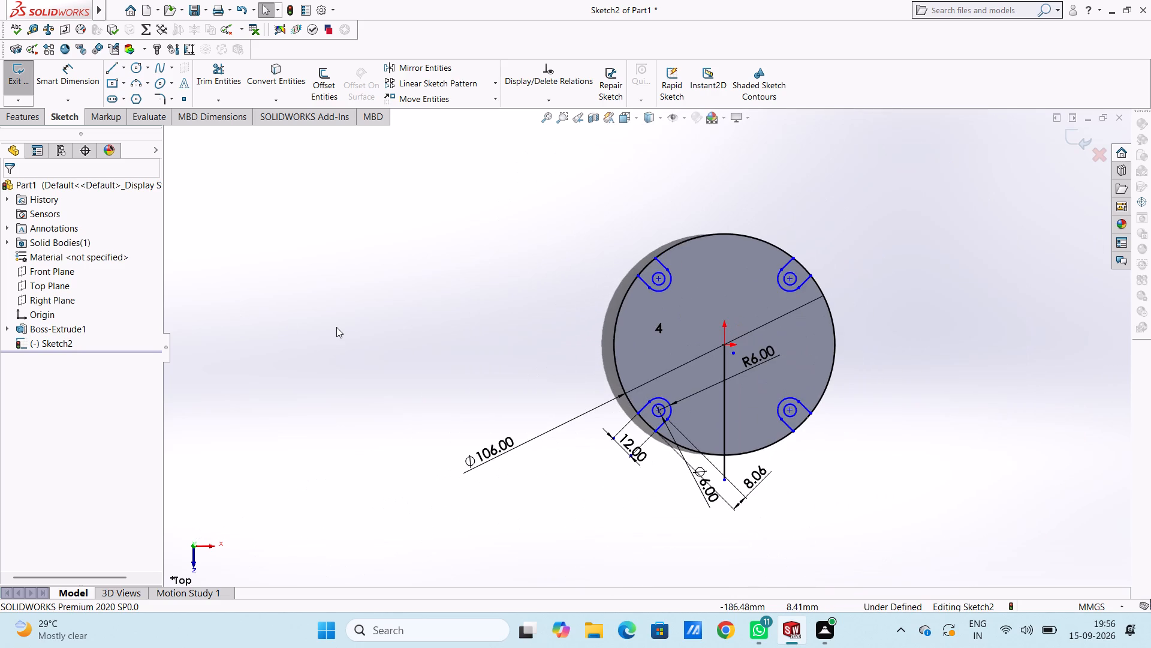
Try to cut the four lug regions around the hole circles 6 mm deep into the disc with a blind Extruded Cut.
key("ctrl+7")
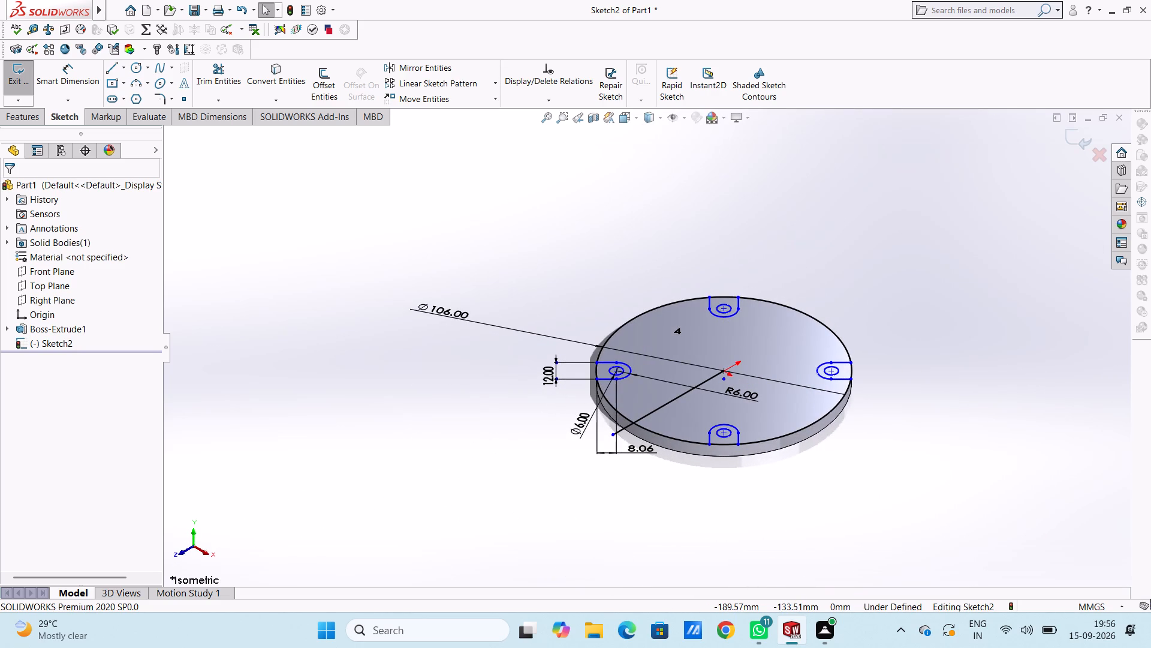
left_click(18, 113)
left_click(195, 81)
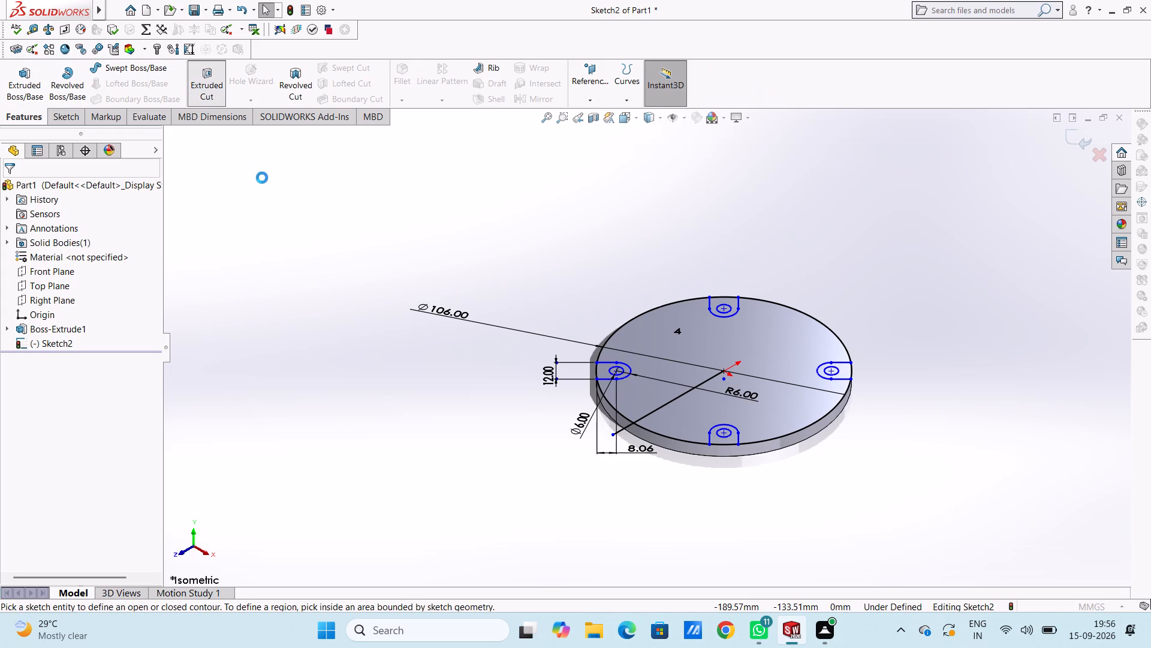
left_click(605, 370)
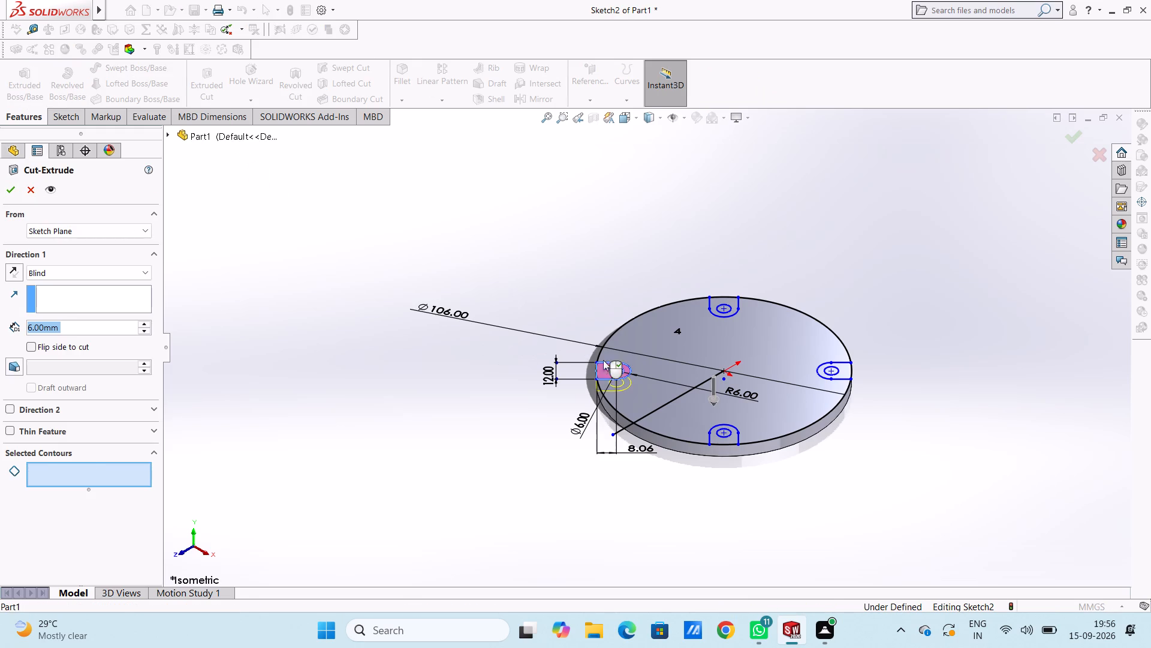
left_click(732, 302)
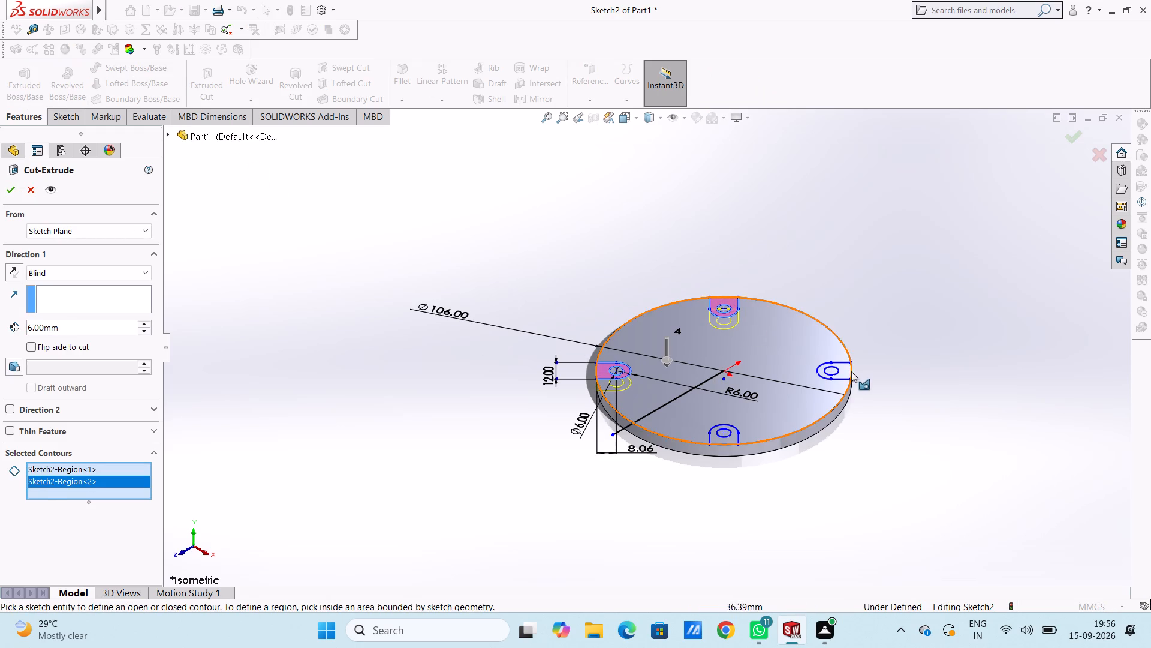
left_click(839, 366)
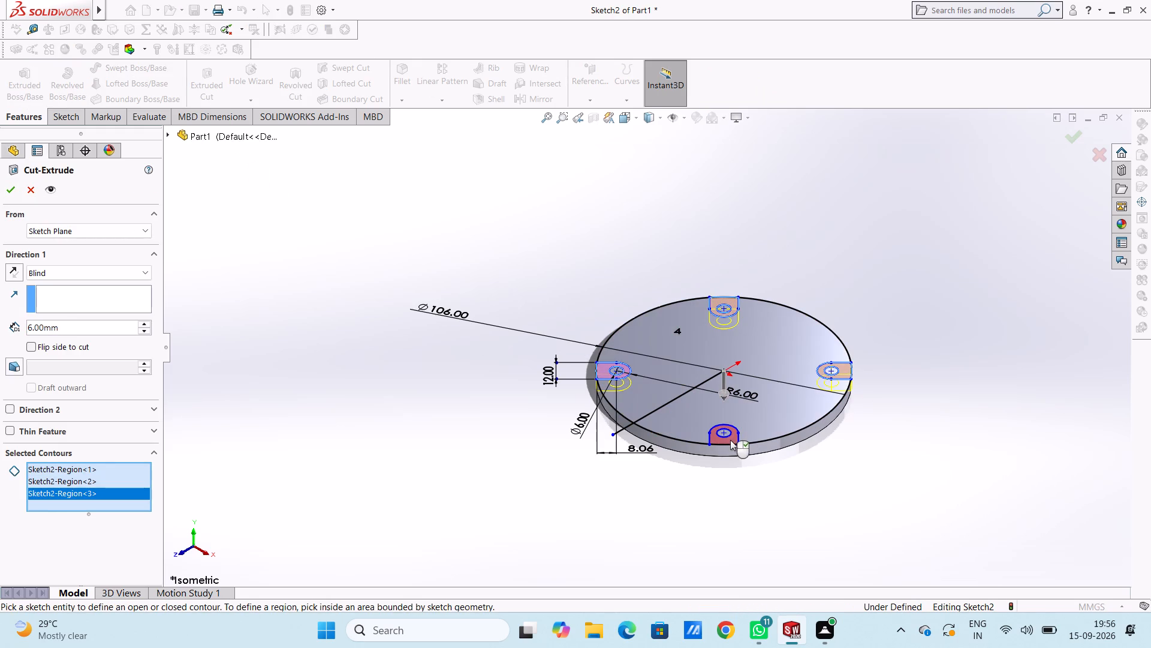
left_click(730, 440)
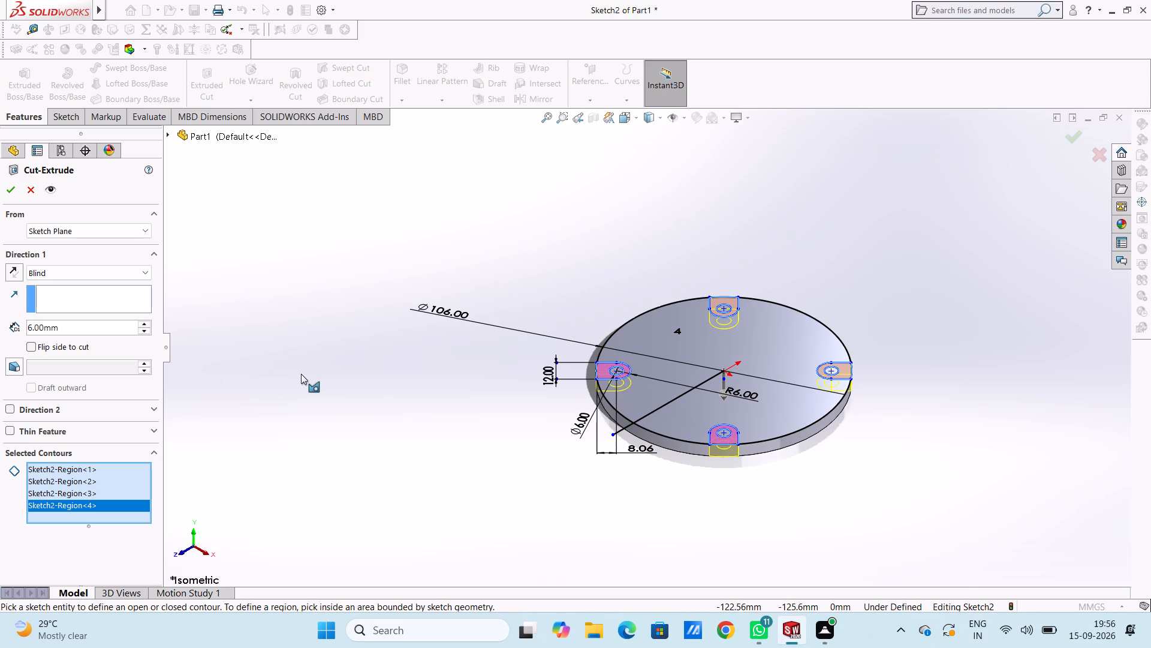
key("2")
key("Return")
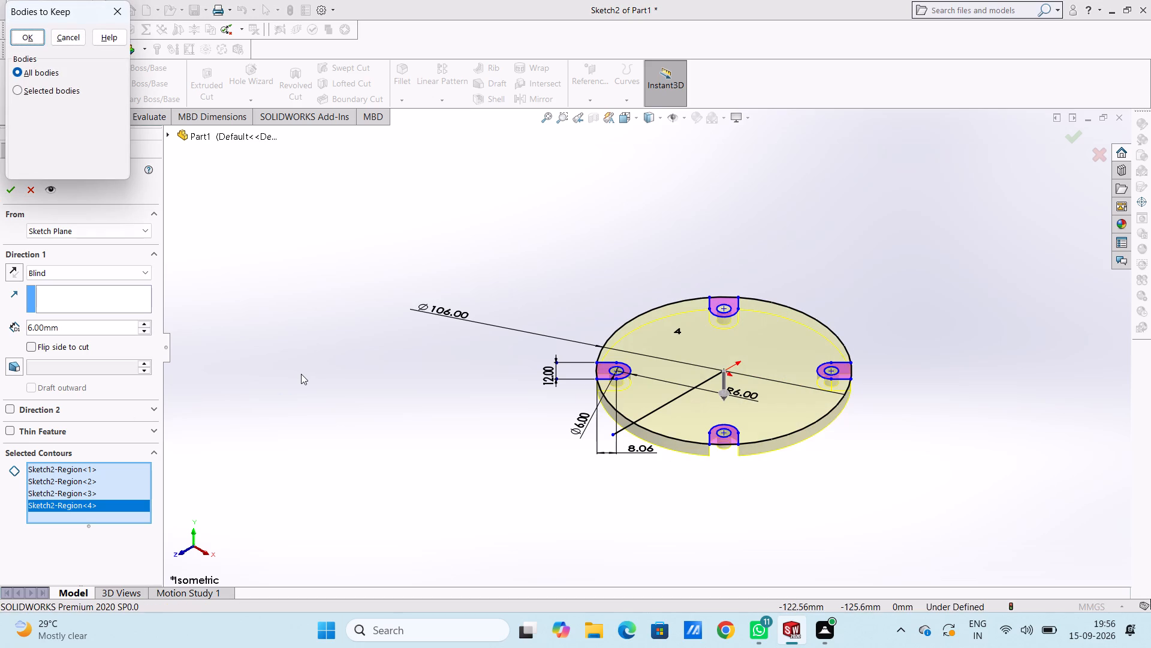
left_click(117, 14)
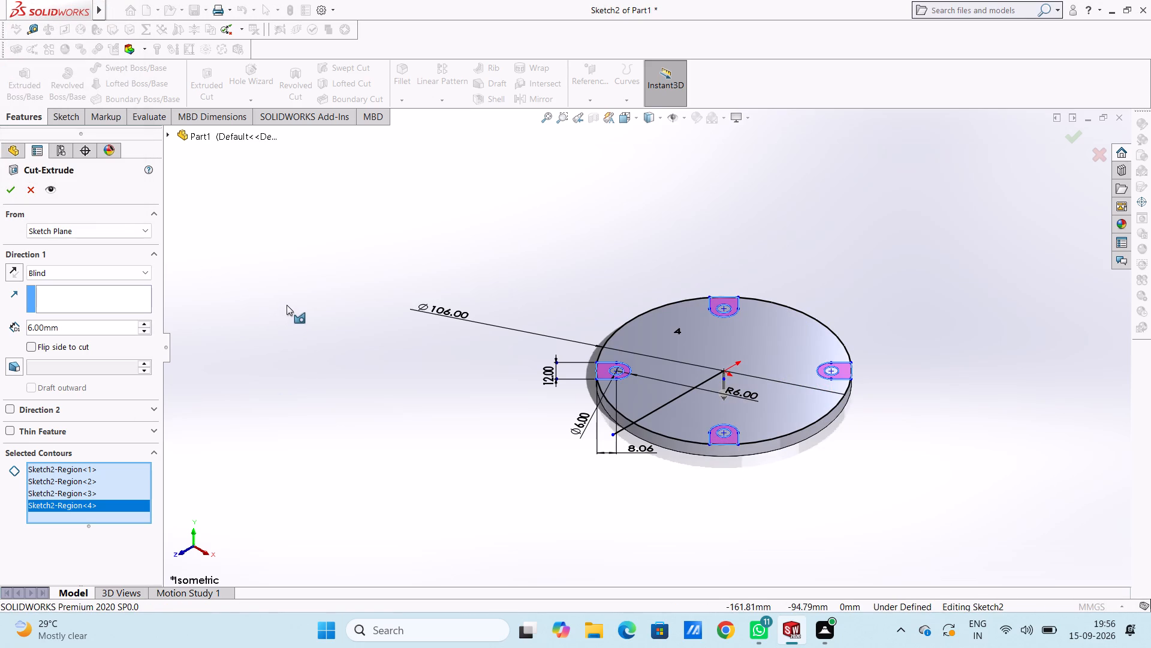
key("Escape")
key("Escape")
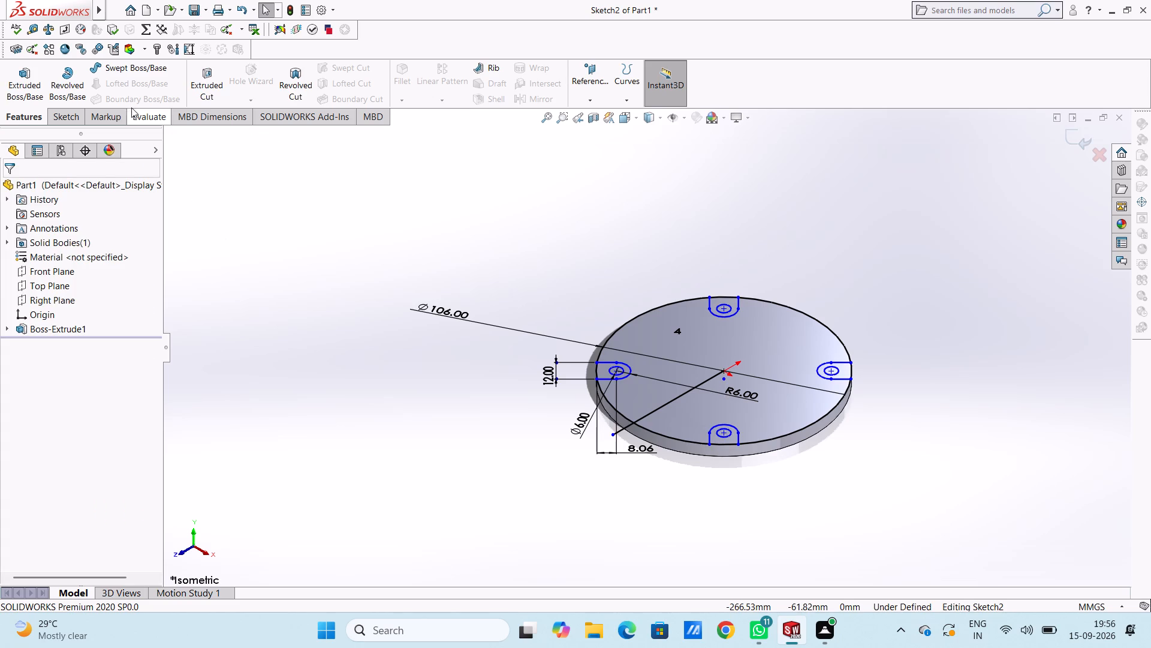
Trim away the 106 mm circle's arcs between the four lugs and the diagonal line from the origin, leaving closed lug outlines.
left_click(73, 118)
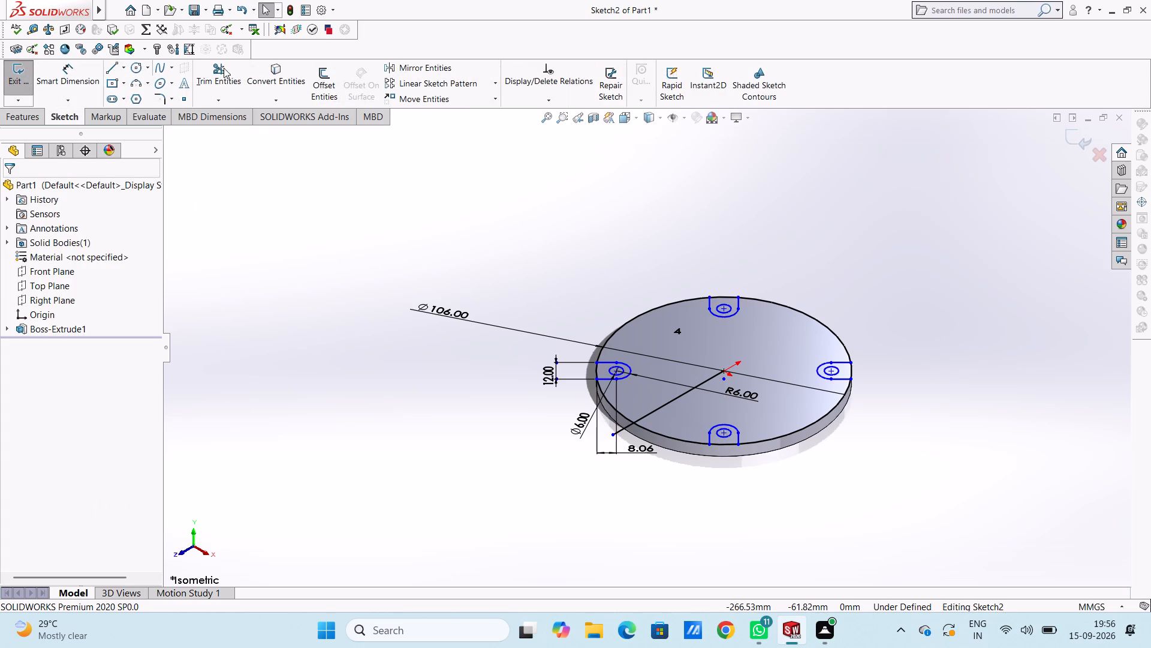
left_click(222, 69)
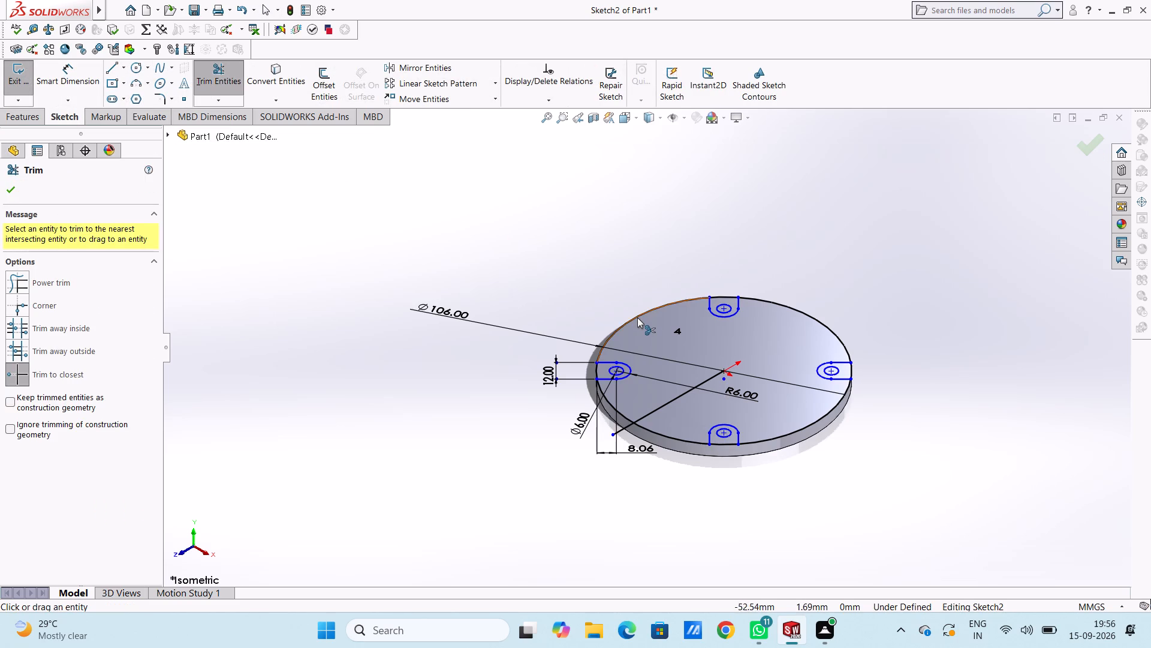
left_click(637, 317)
left_click(779, 302)
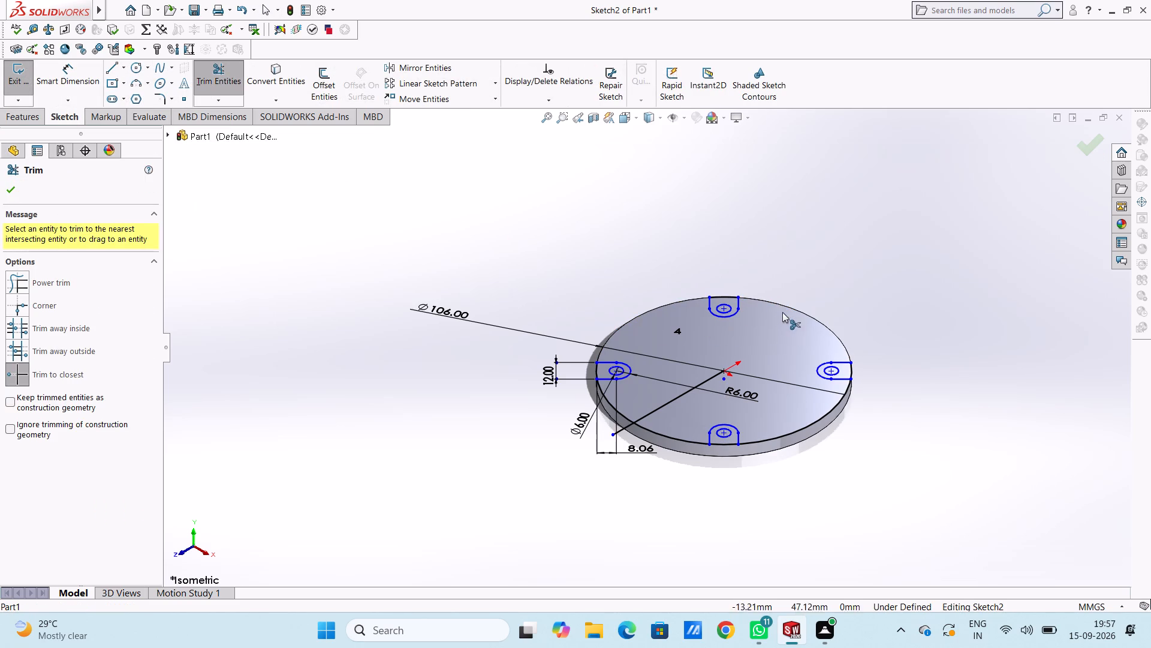
left_click(809, 424)
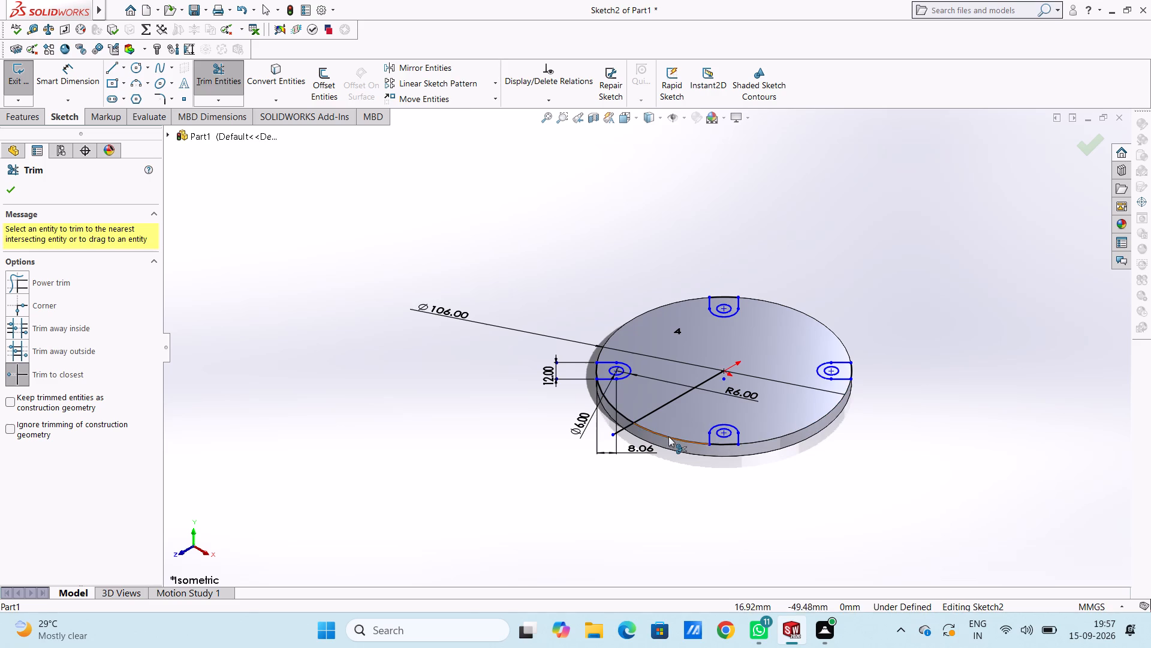
left_click(668, 437)
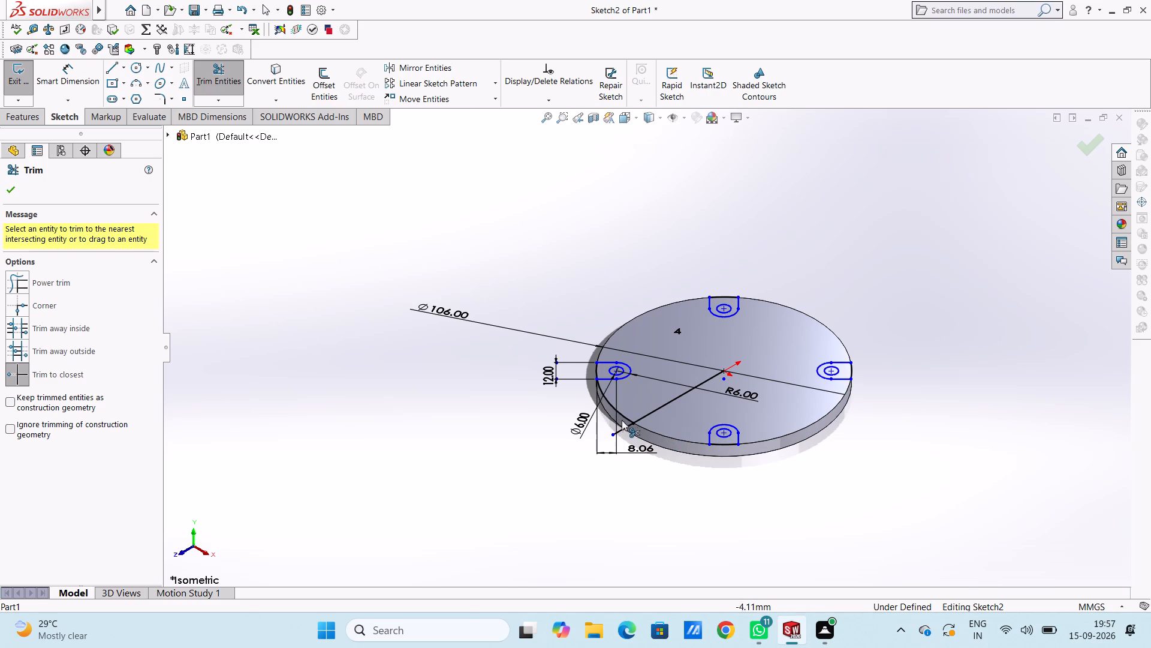
left_click(624, 417)
left_click(629, 427)
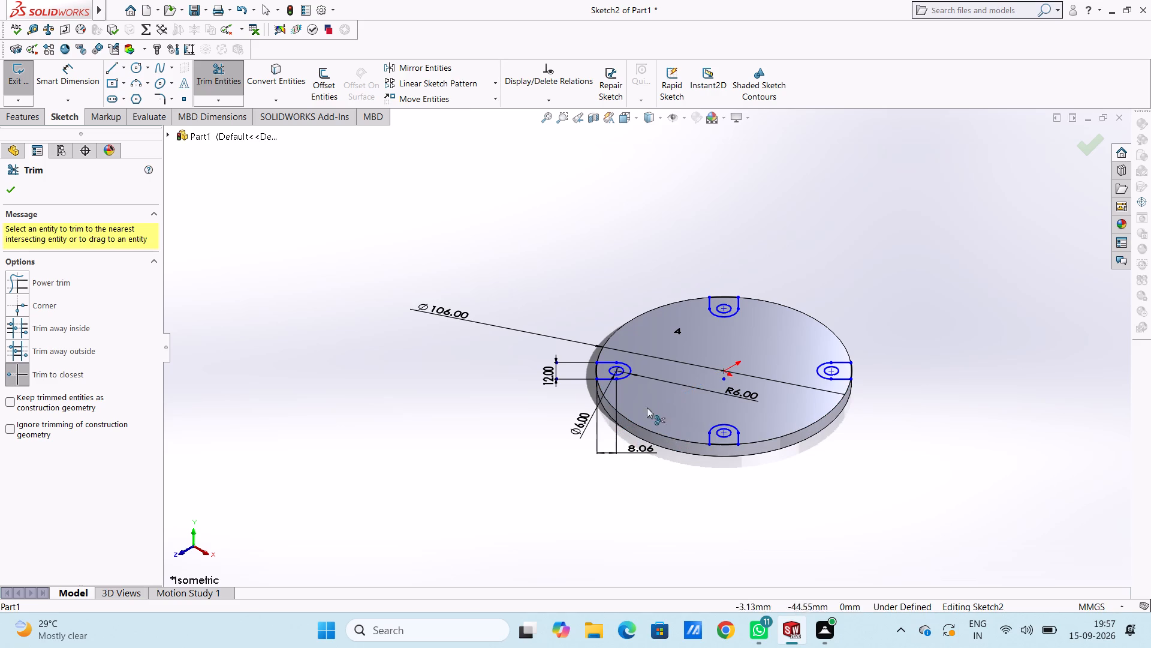
key("Escape")
key("Escape")
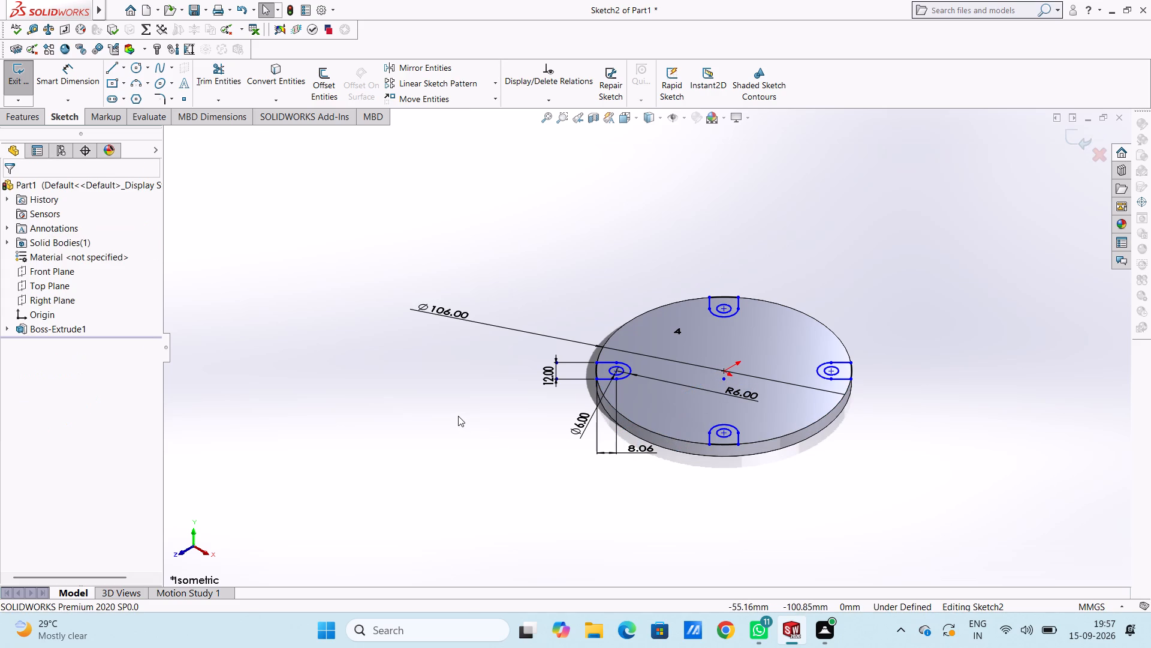
Cut the four lug regions around the hole circles into the disc with a blind Extruded Cut 2 mm deep.
left_click(13, 118)
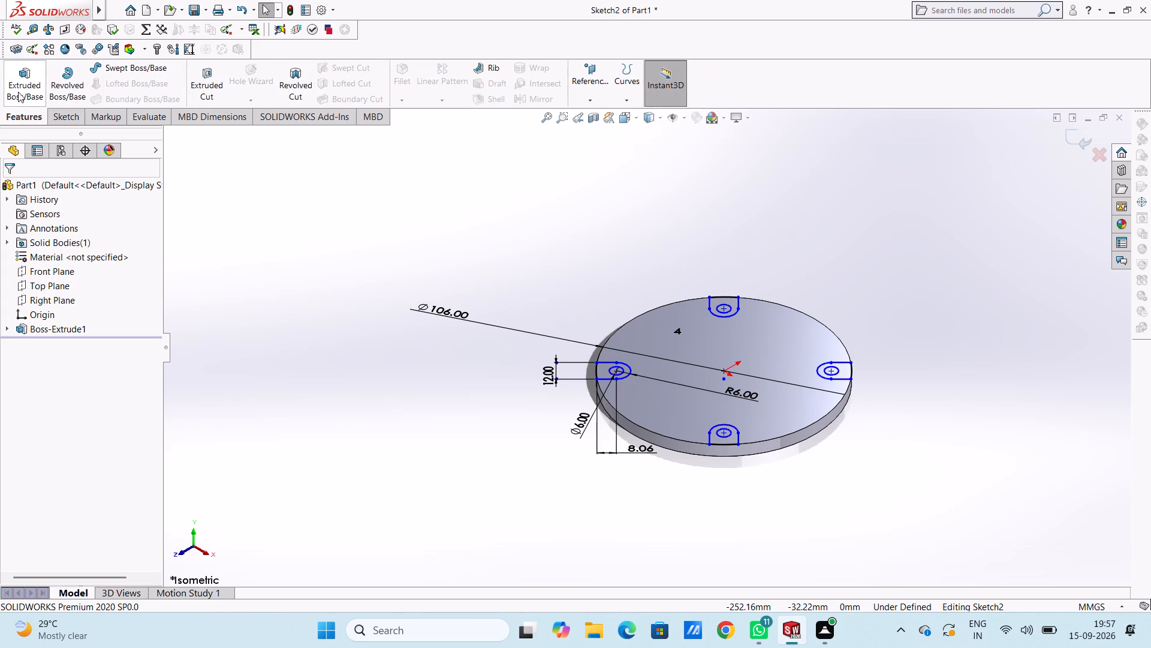
left_click(219, 83)
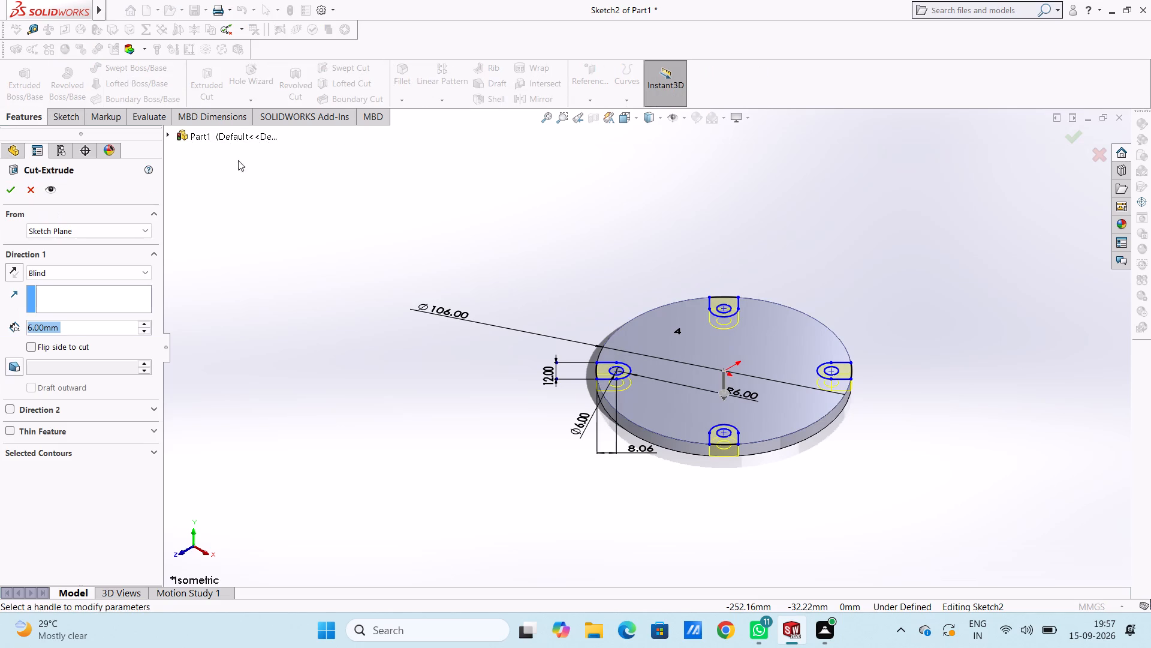
key("2")
key("Return")
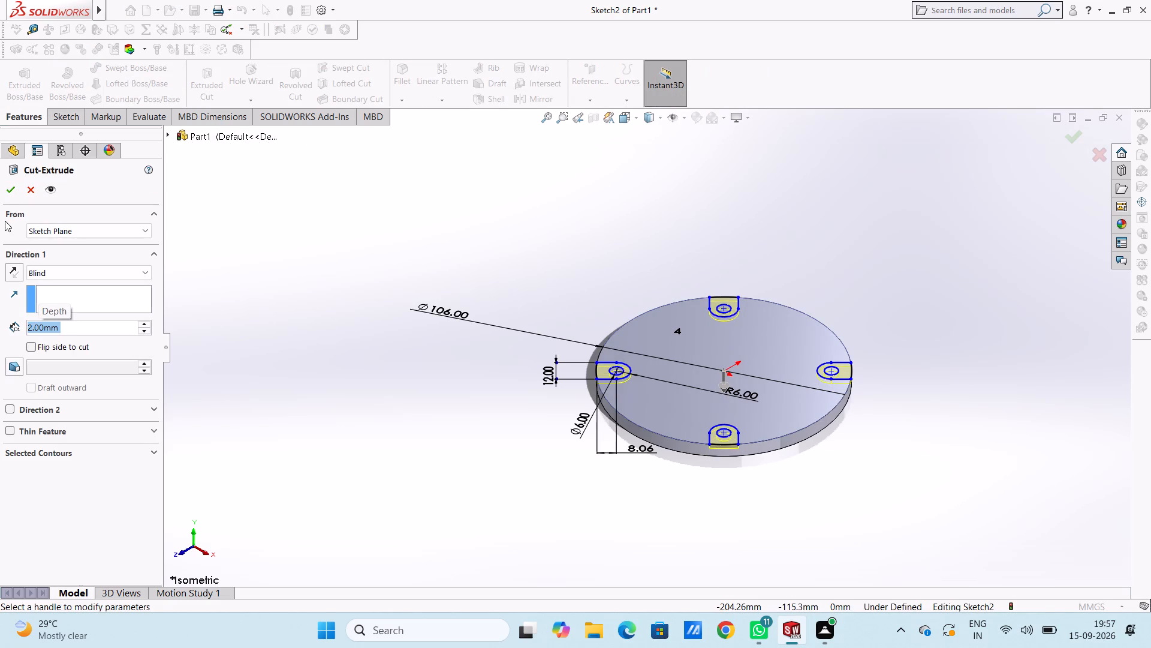
left_click(4, 185)
left_click(244, 286)
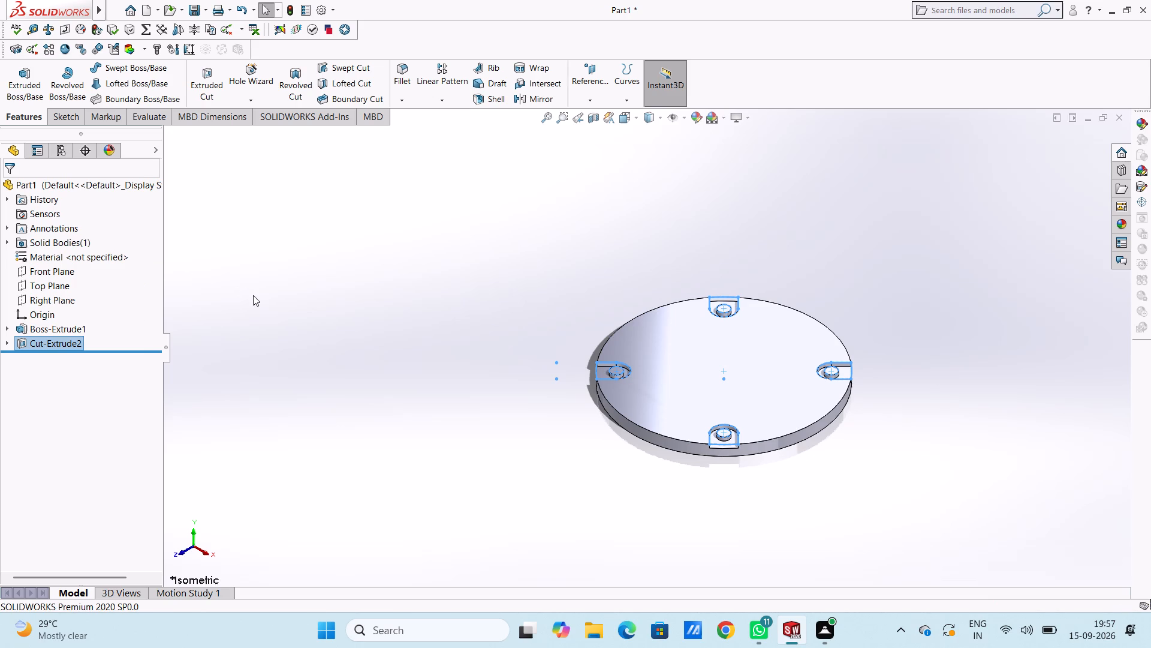
On the round island's top face in one recess, start a sketch and draw 3 mm radius circles concentric with all four islands.
key("ctrl+5")
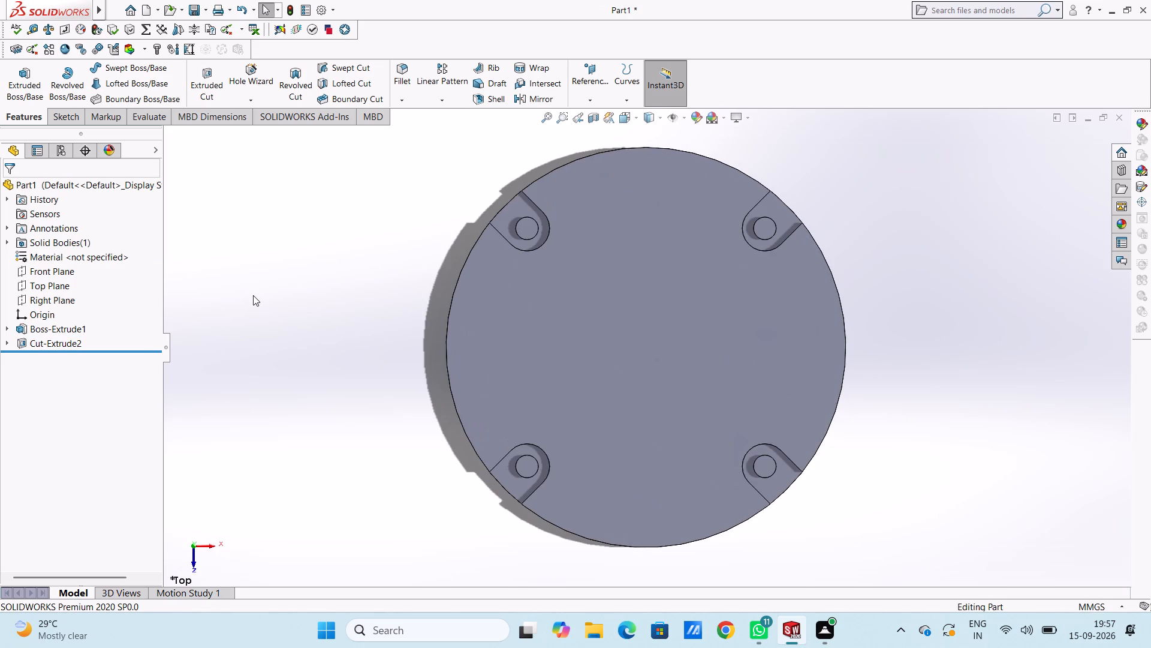
left_click(535, 227)
left_click(581, 196)
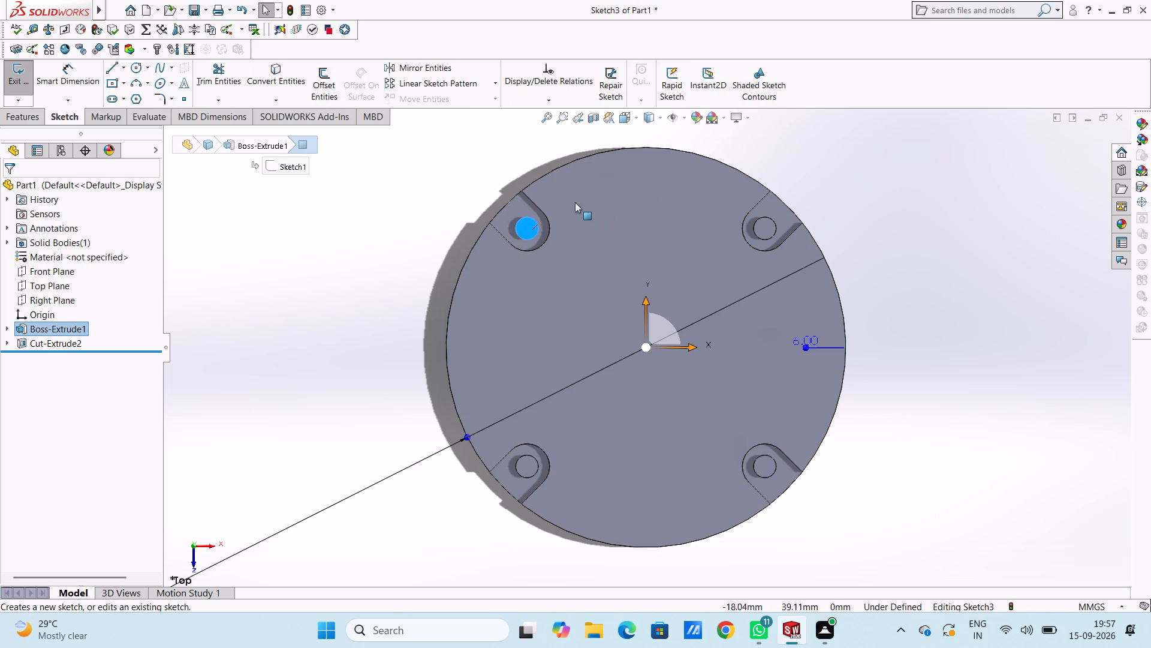
left_click(435, 233)
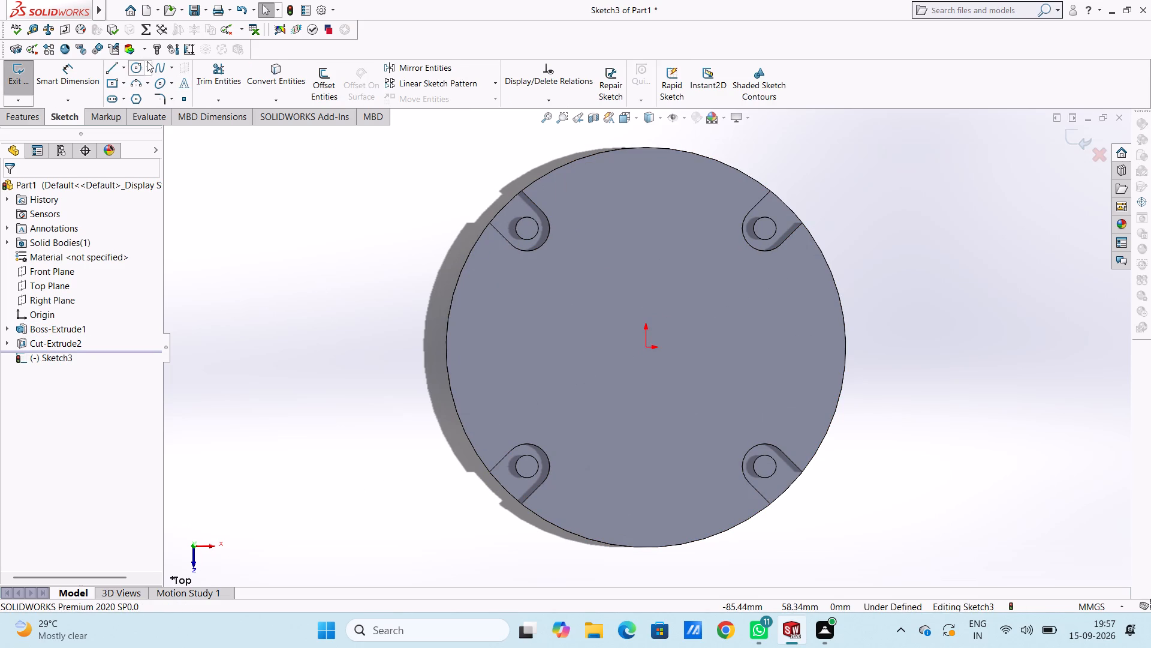
left_click(137, 64)
left_click(528, 227)
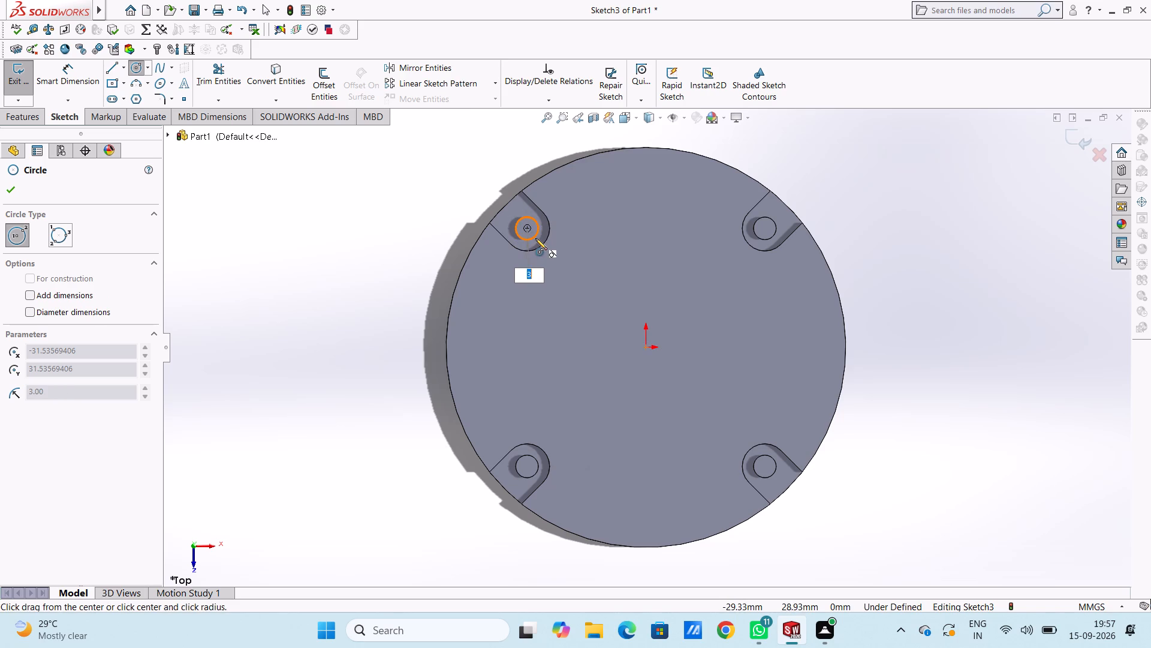
left_click(535, 238)
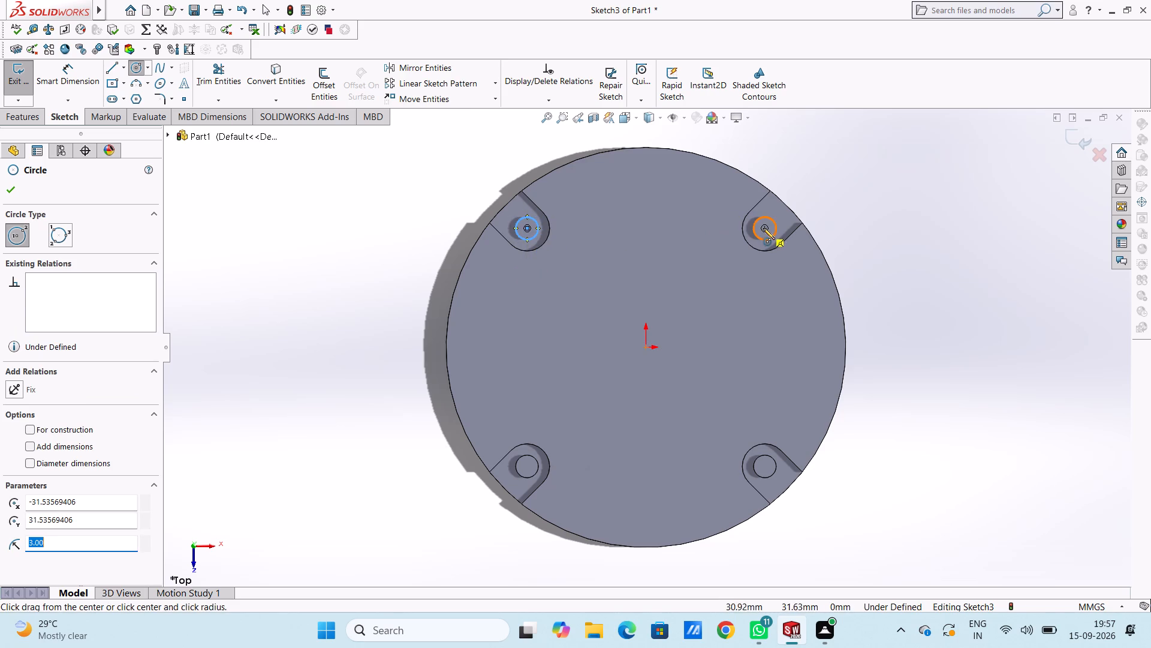
left_click(765, 227)
left_click(769, 238)
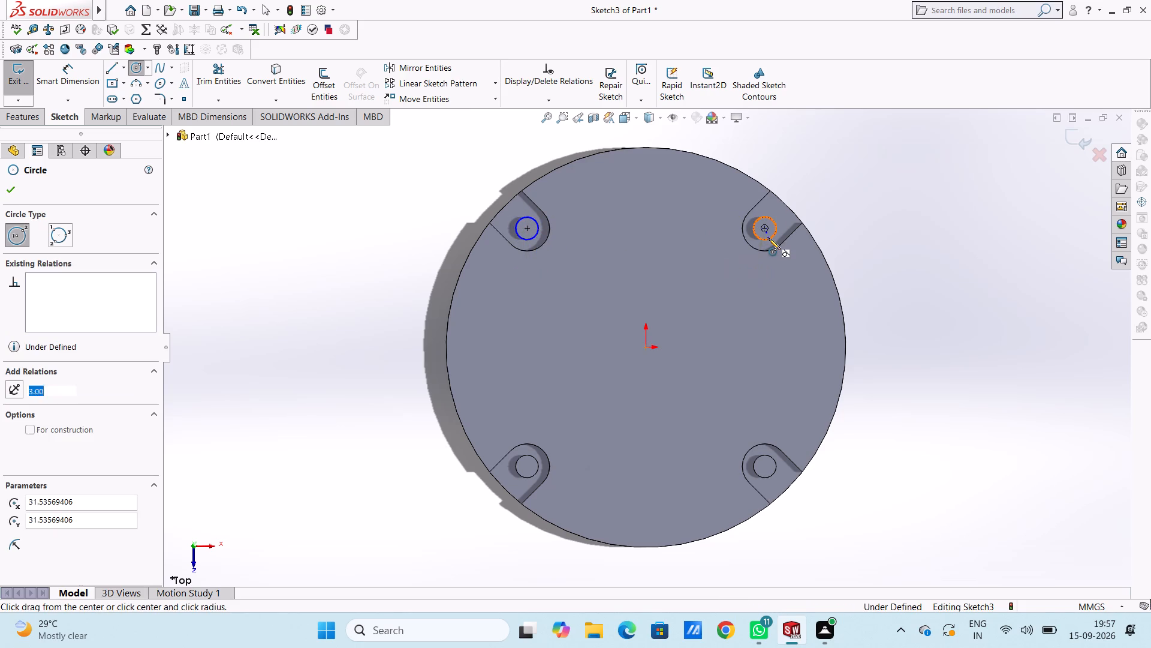
left_click(764, 466)
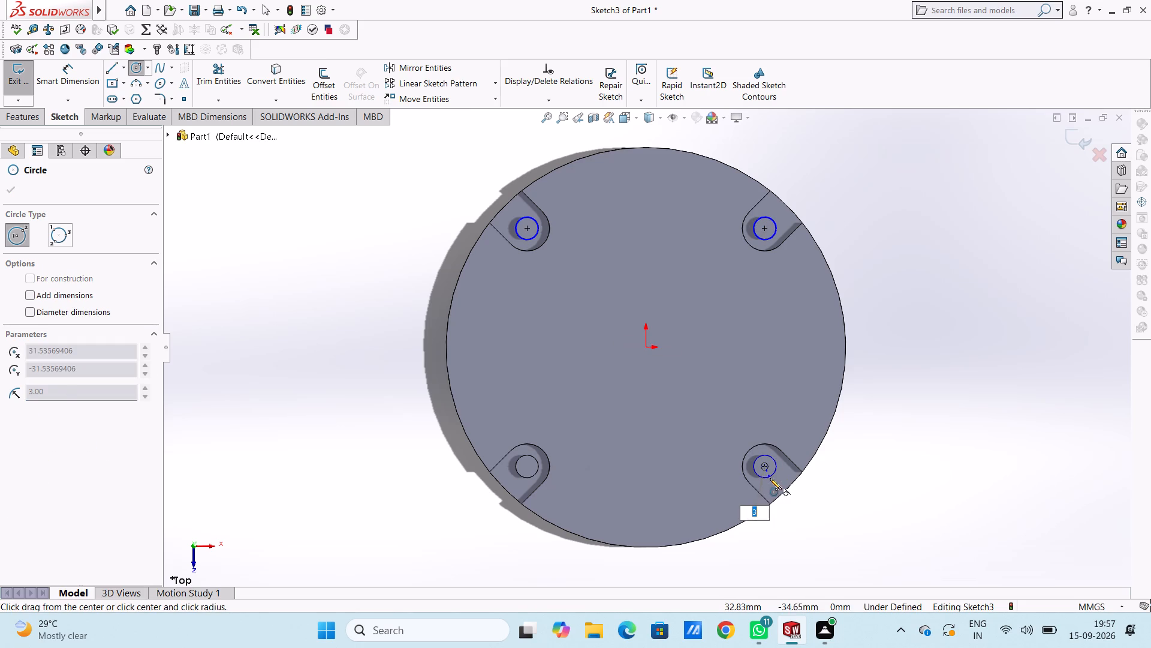
left_click(770, 476)
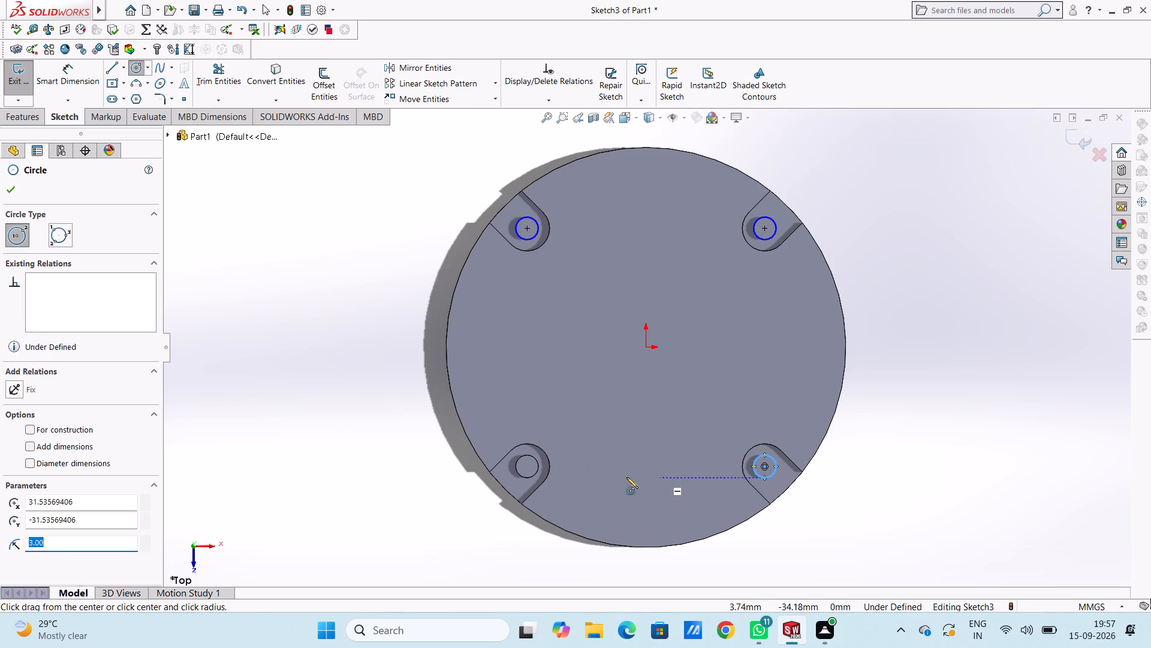
left_click(528, 467)
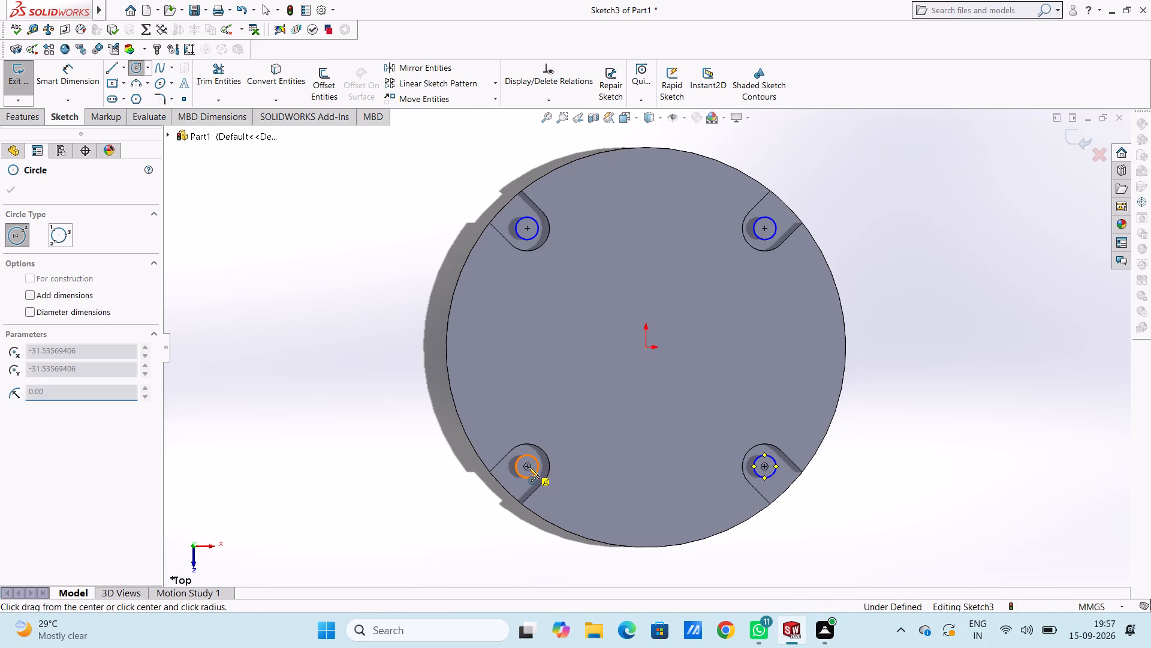
left_click(536, 473)
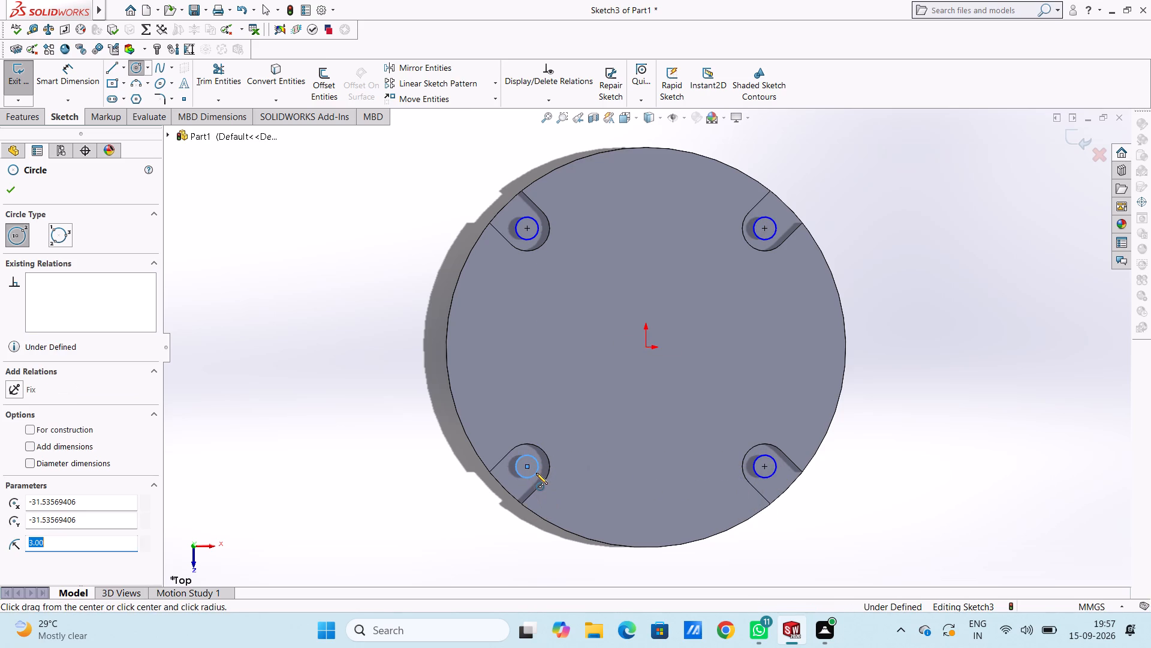
key("Escape")
key("Escape")
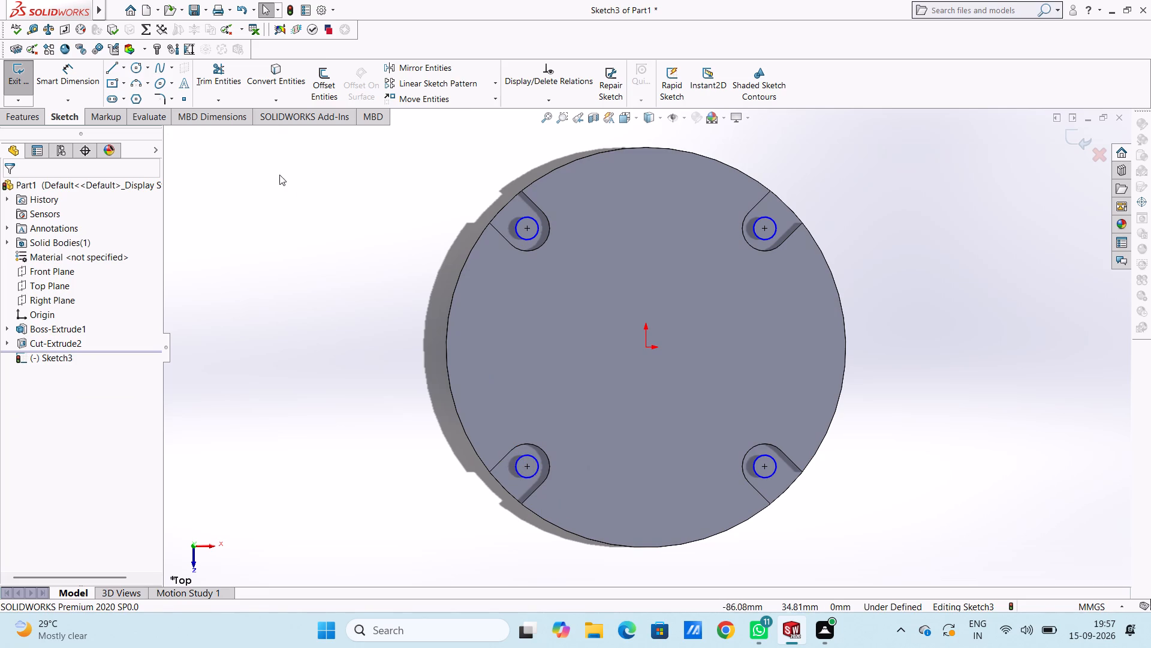
Dimension the diameter of each of the four hole circles as 6 mm, placing the dimensions outside the disc.
left_click(82, 79)
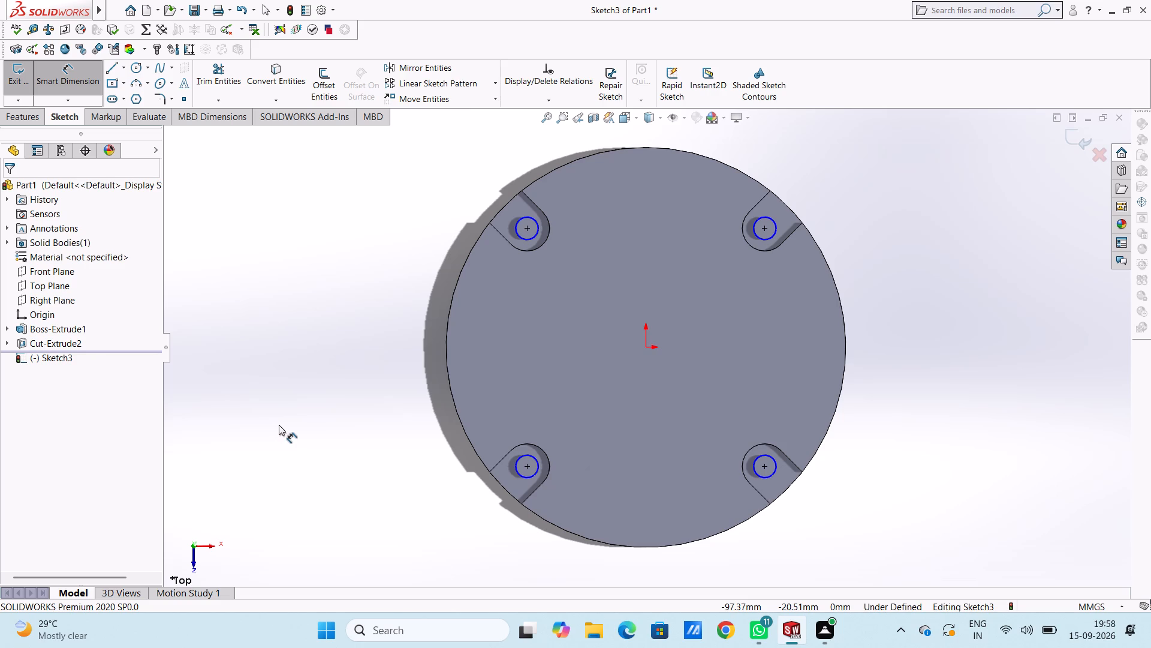
left_click(517, 227)
left_click(309, 281)
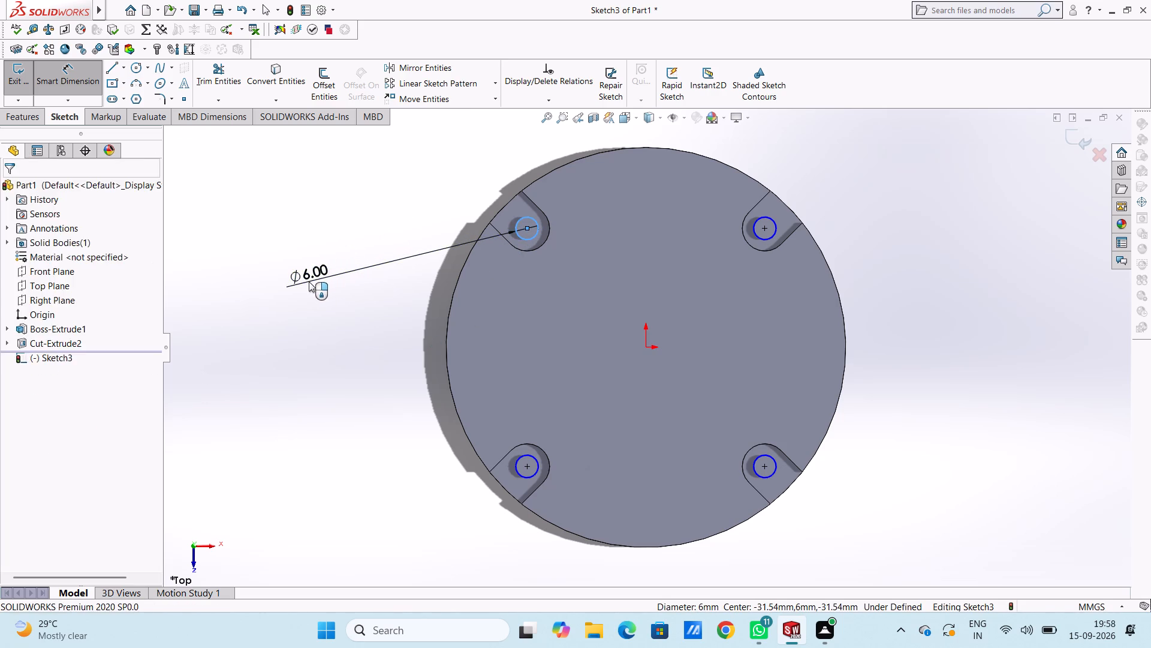
left_click(260, 266)
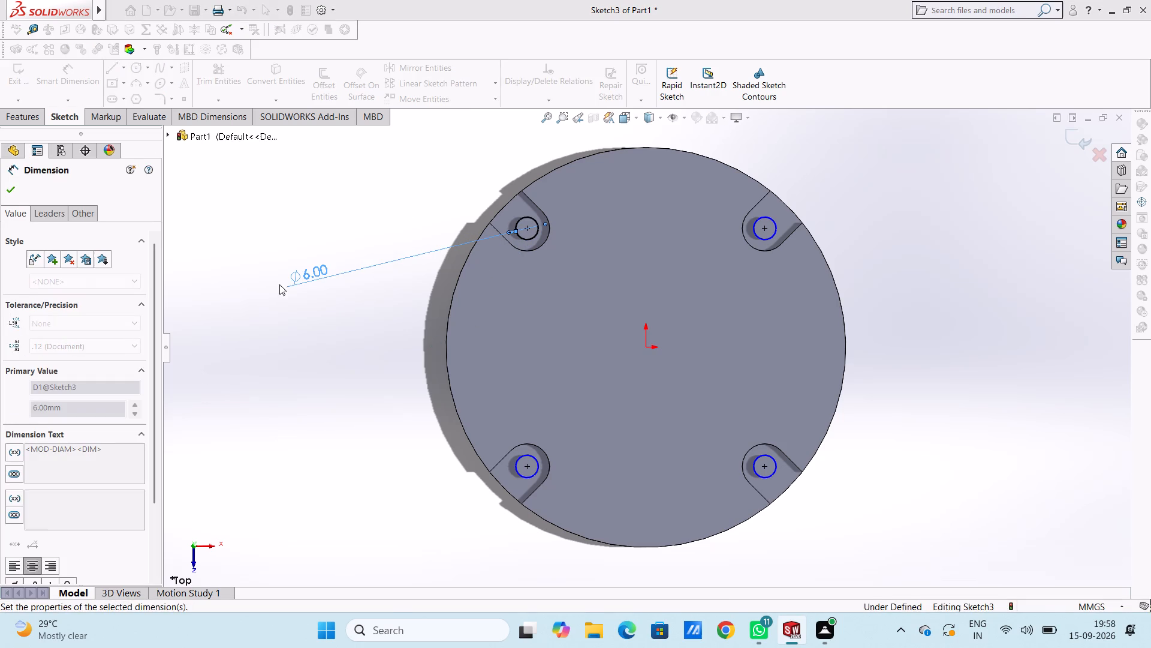
left_click(770, 221)
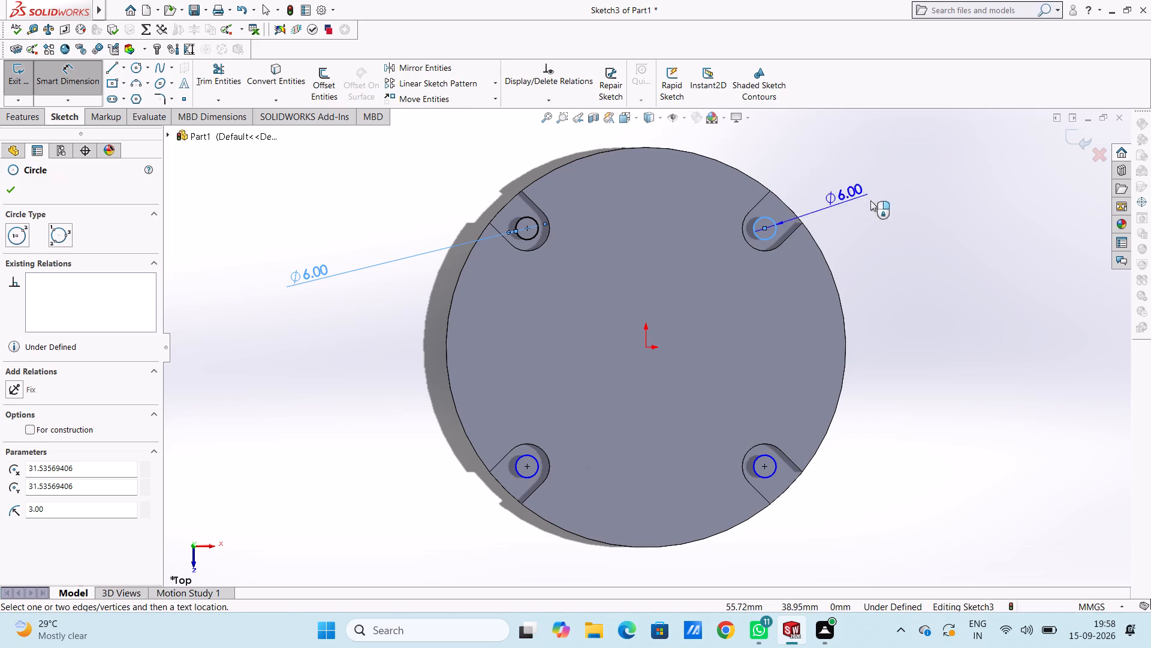
left_click(918, 205)
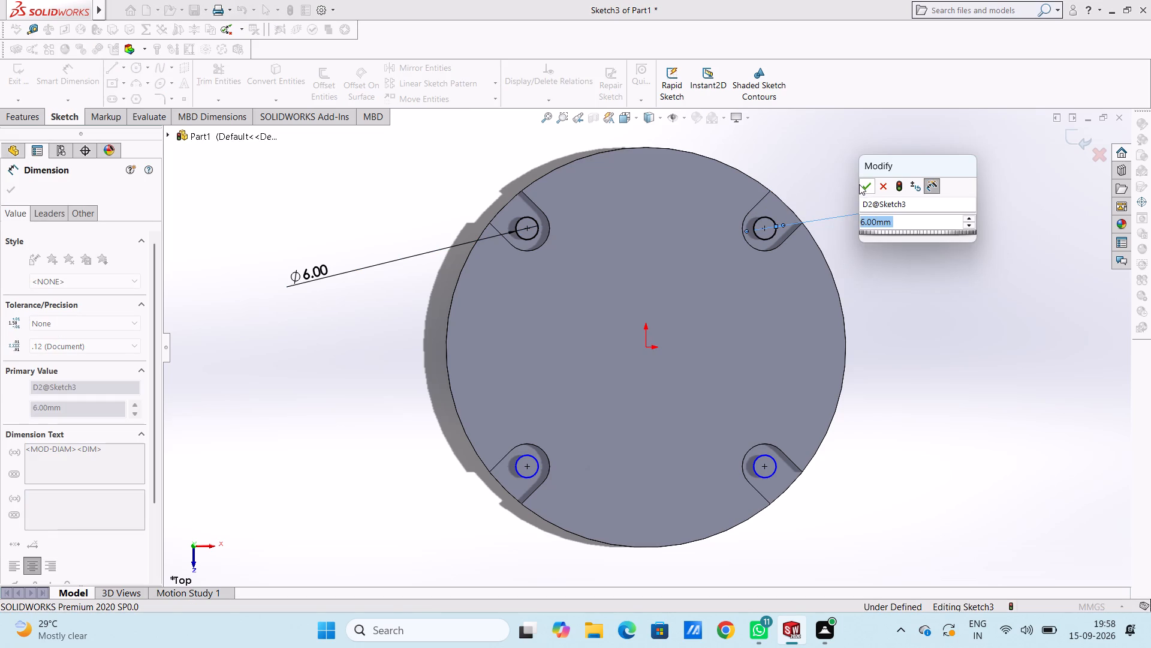
left_click(859, 184)
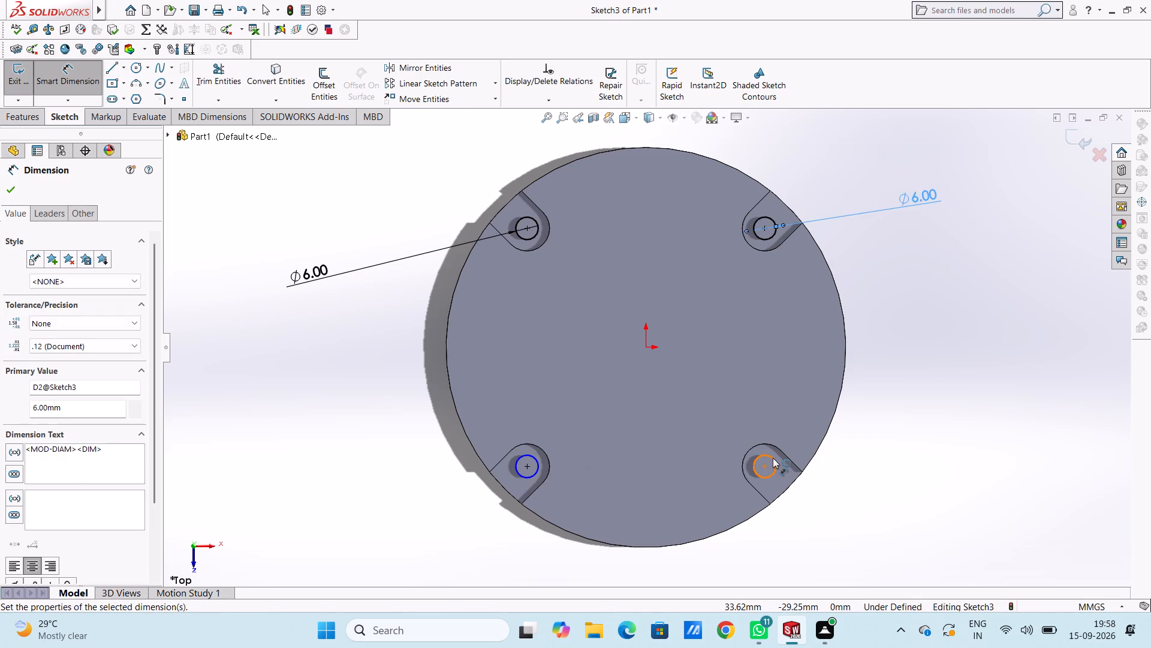
left_click(773, 458)
left_click(983, 445)
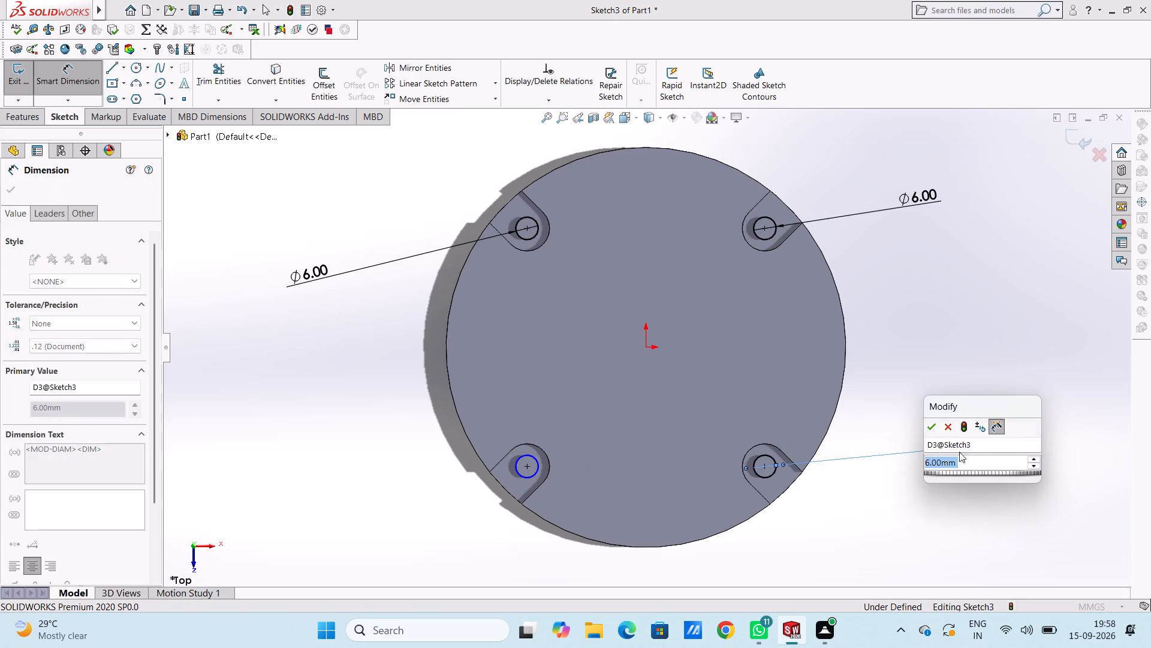
left_click(930, 430)
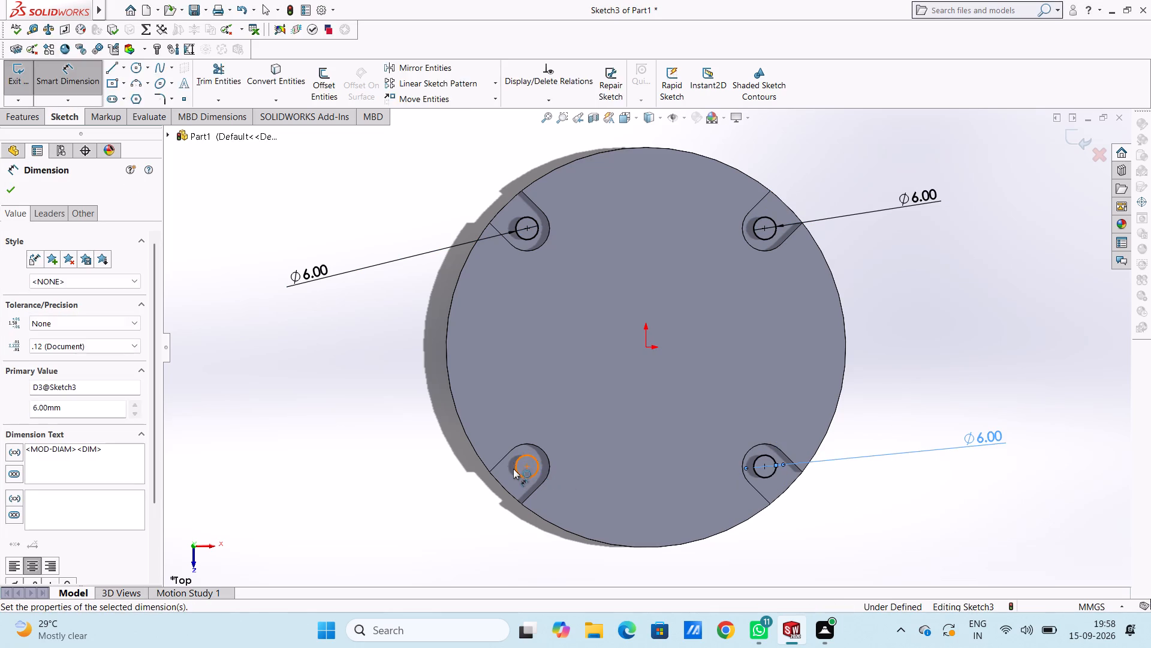
left_click(514, 466)
left_click(267, 419)
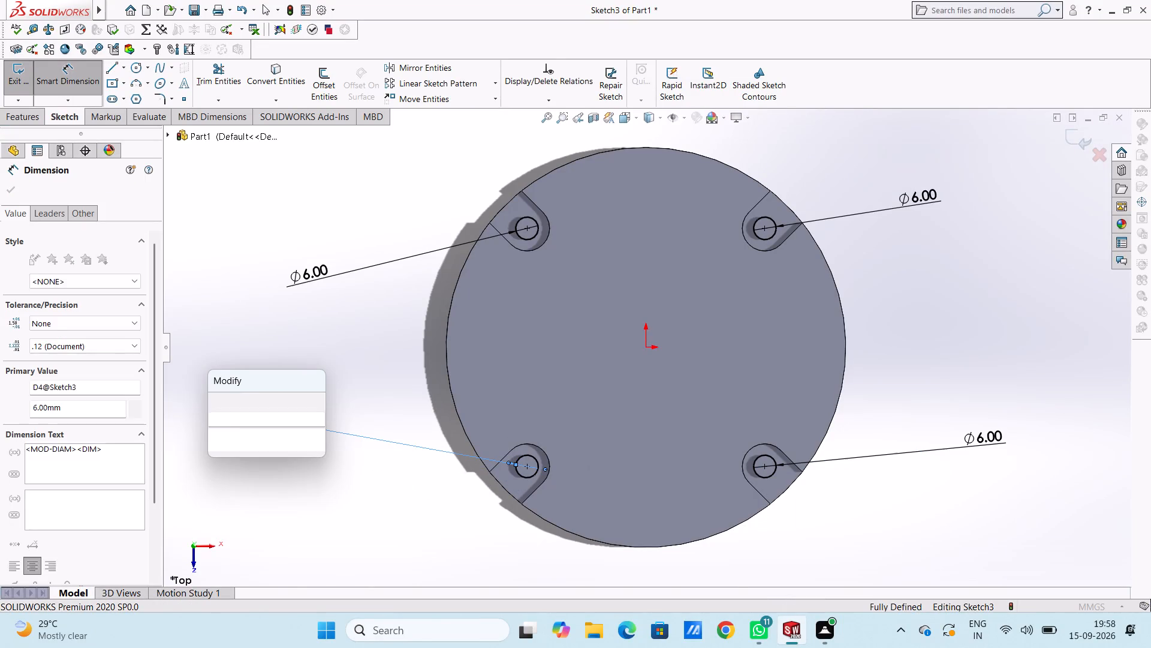
left_click(215, 402)
left_click(336, 354)
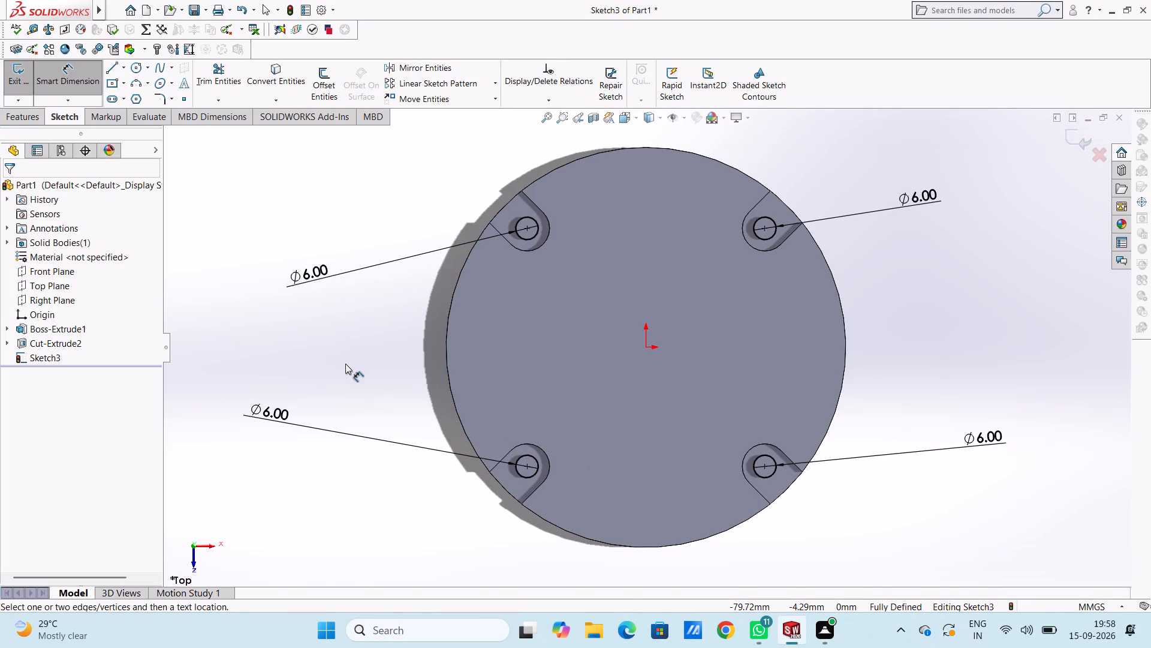
Cut the four 6 mm hole circles into the disc with a blind Extruded Cut 6 mm deep.
key("ctrl+7")
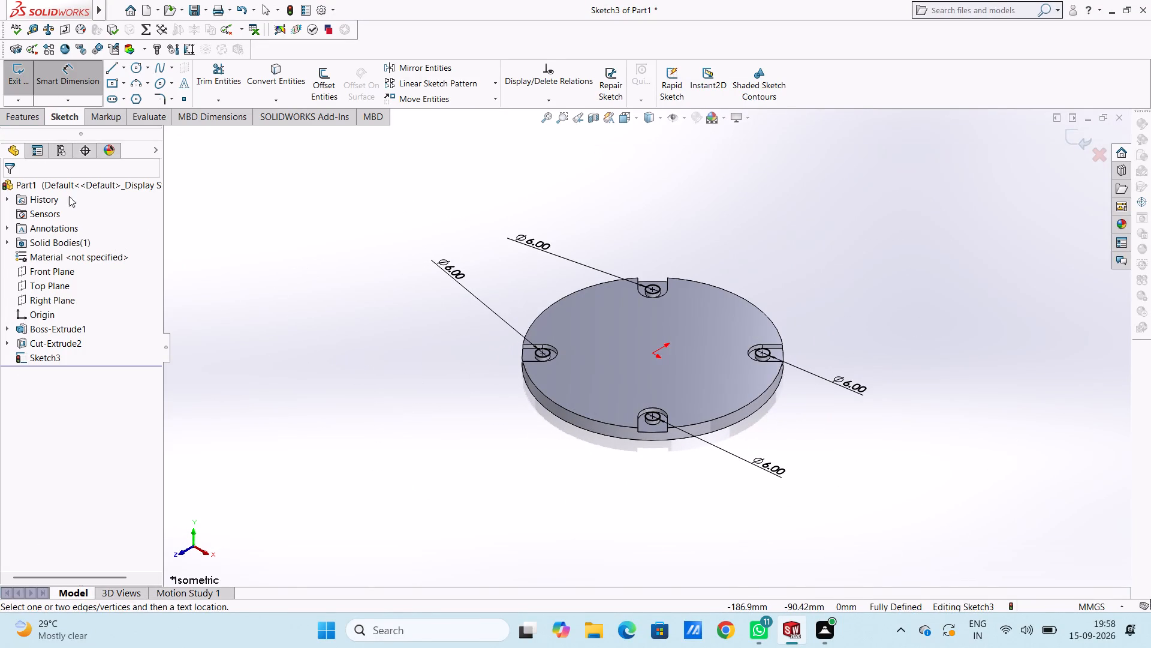
left_click(23, 118)
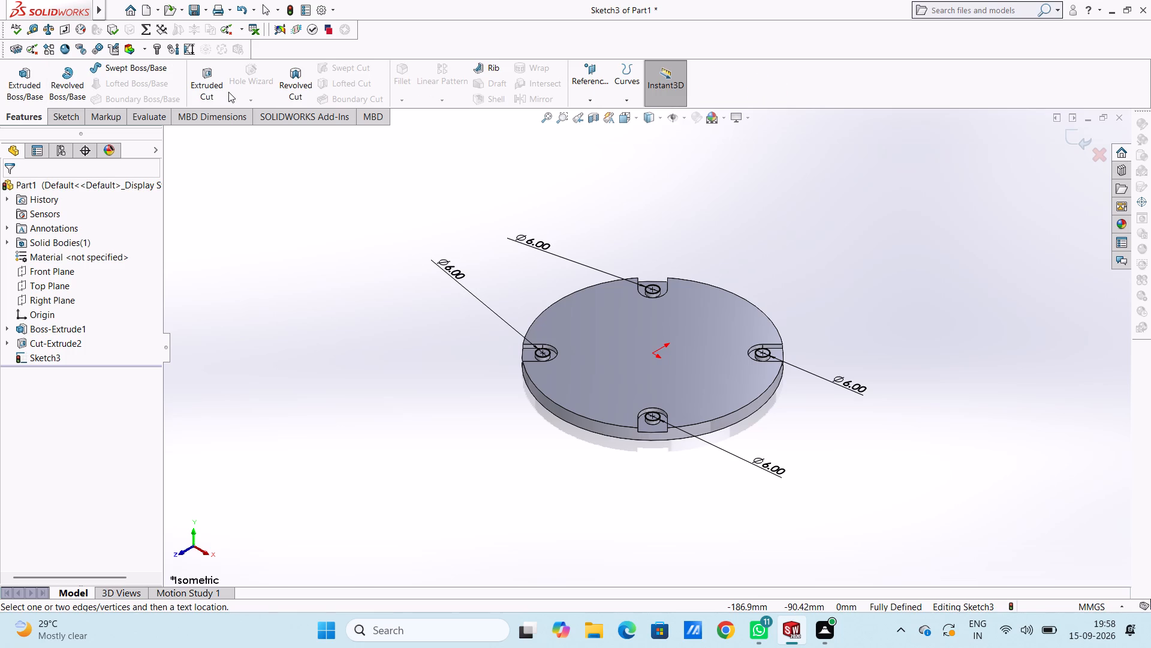
left_click(219, 90)
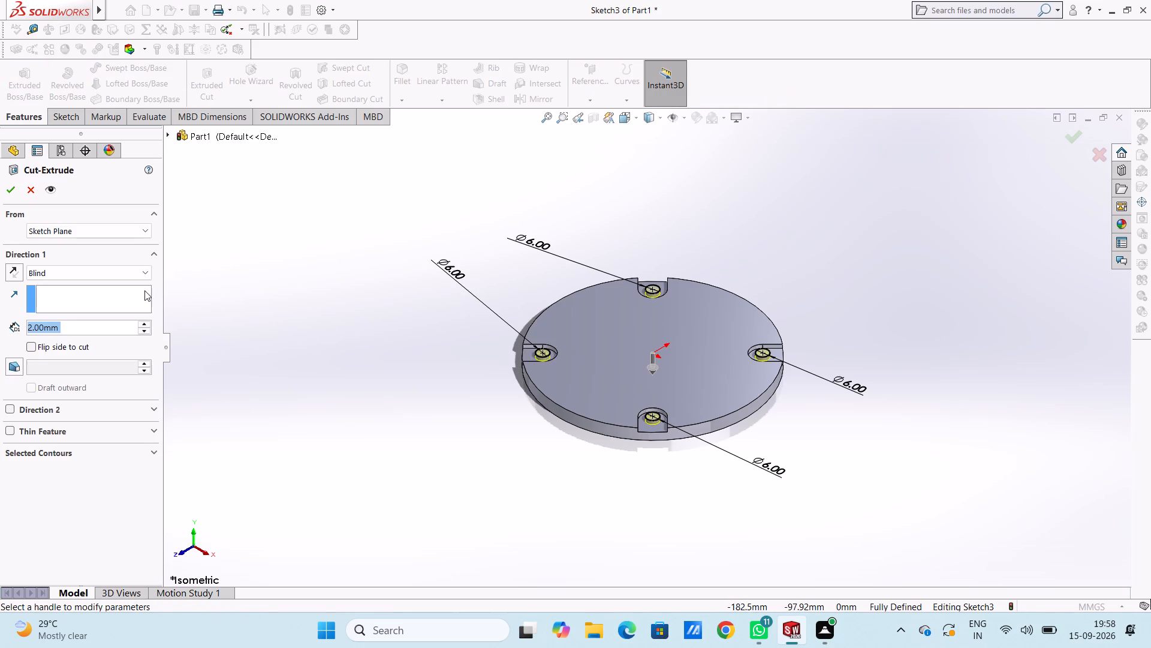
key("6")
key("Return")
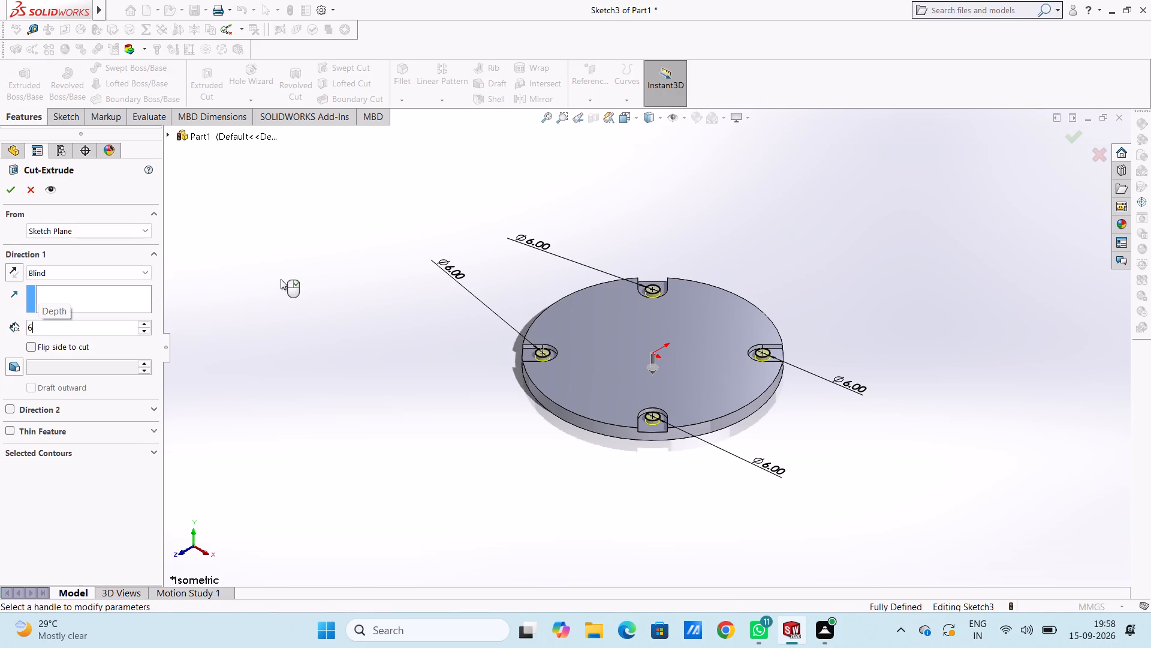
left_click(9, 192)
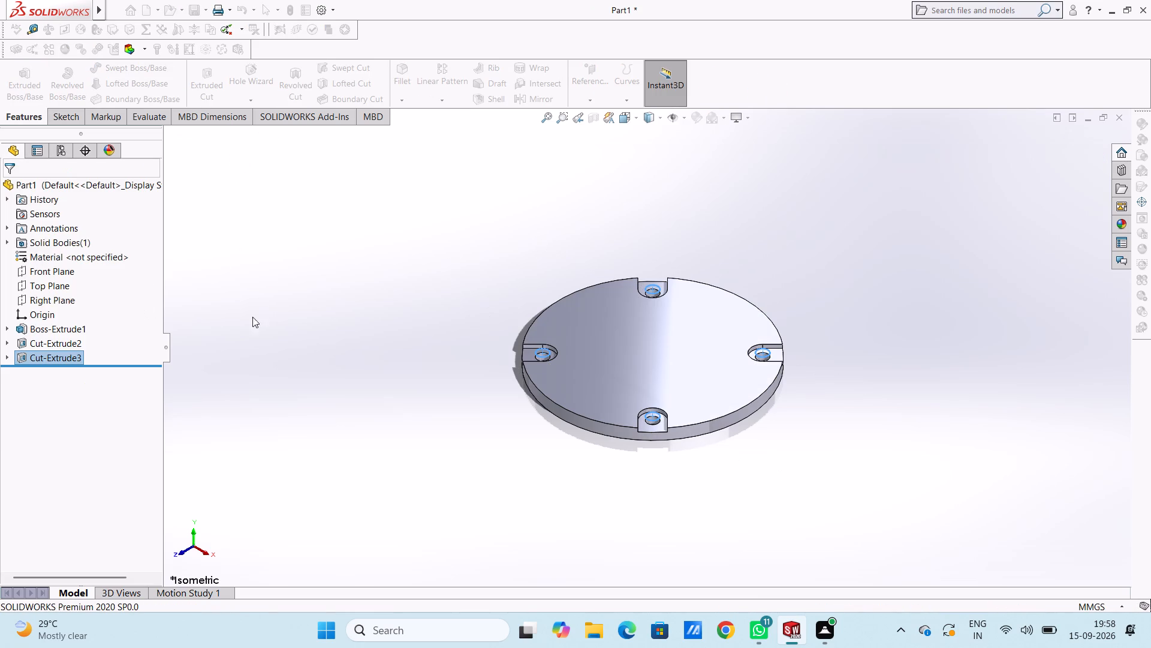
left_click(305, 317)
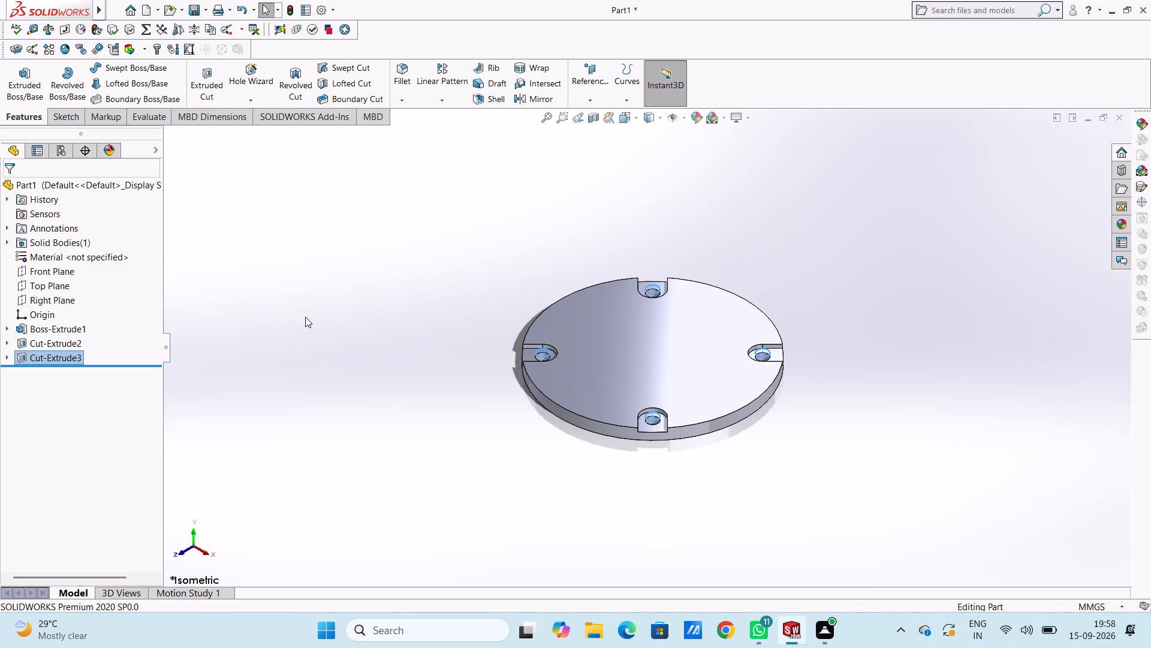
Start a sketch on the disc's top face and draw a circle of 43 mm radius centred on the origin.
key("ctrl+5")
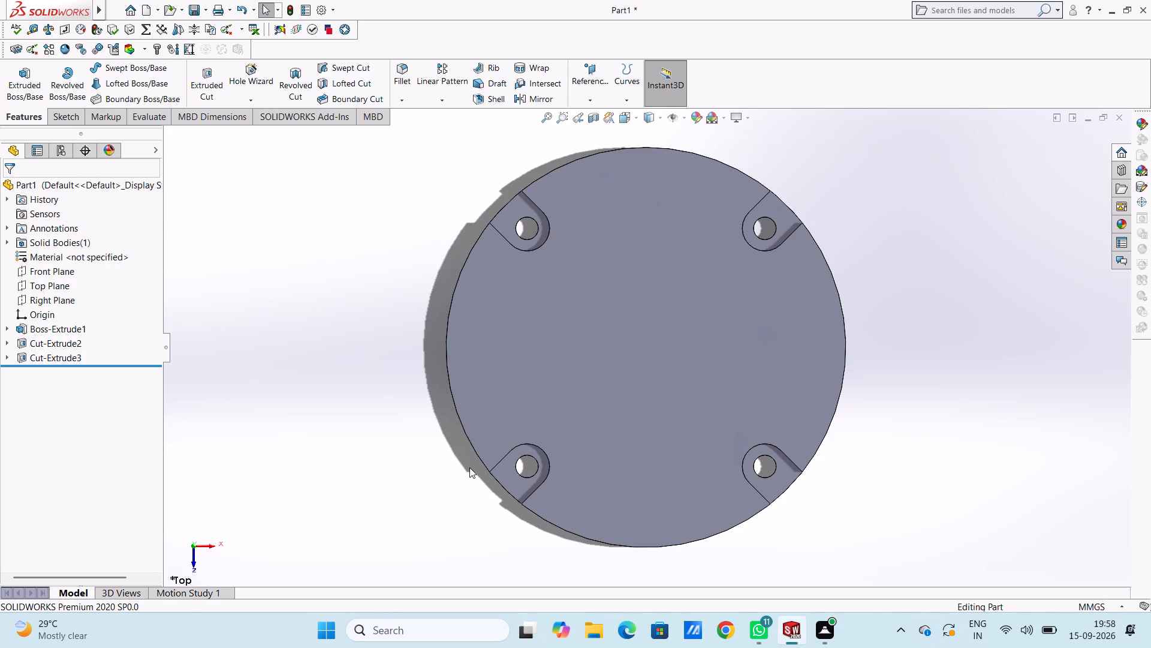
left_click(633, 386)
left_click(691, 352)
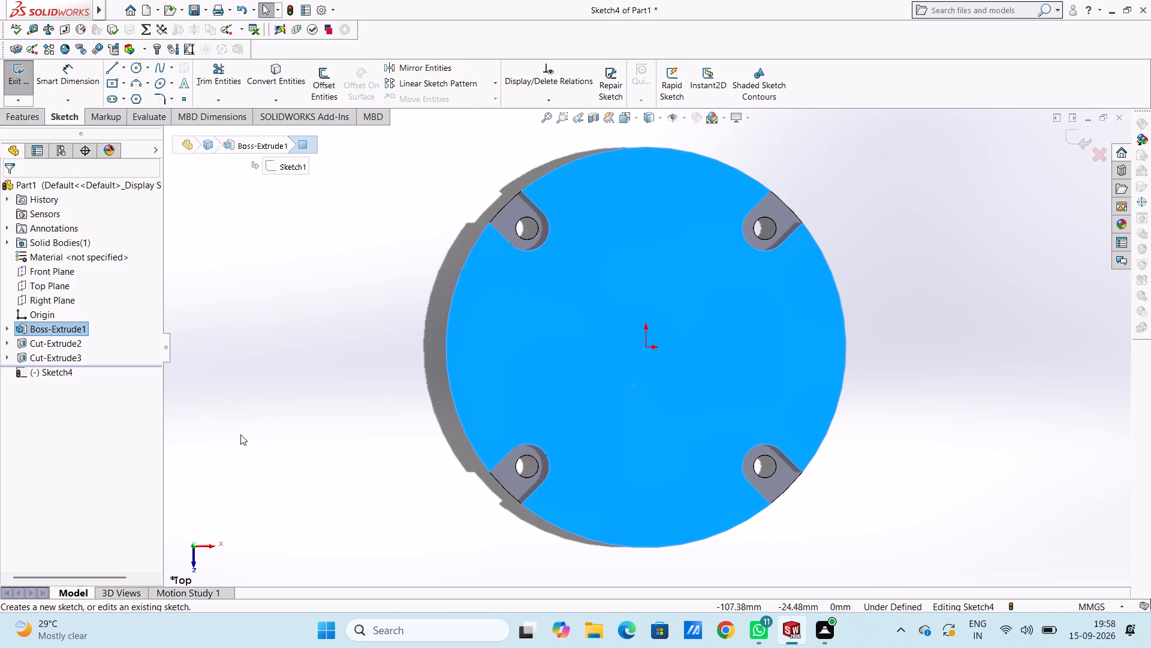
left_click(285, 368)
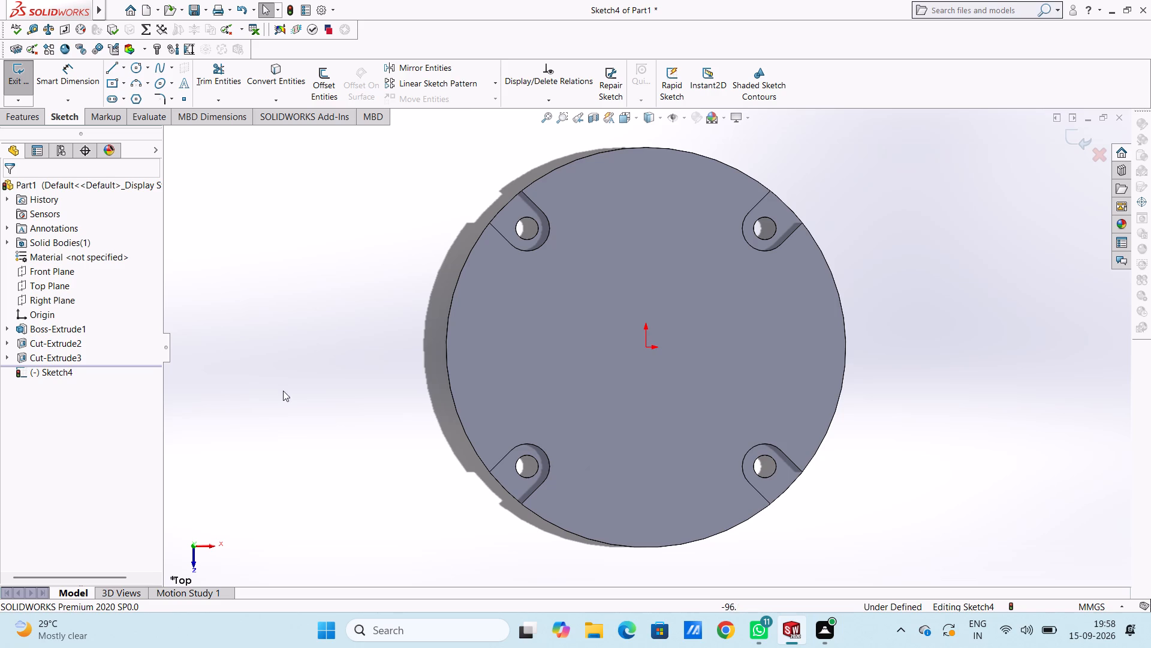
left_click(73, 77)
left_click(139, 73)
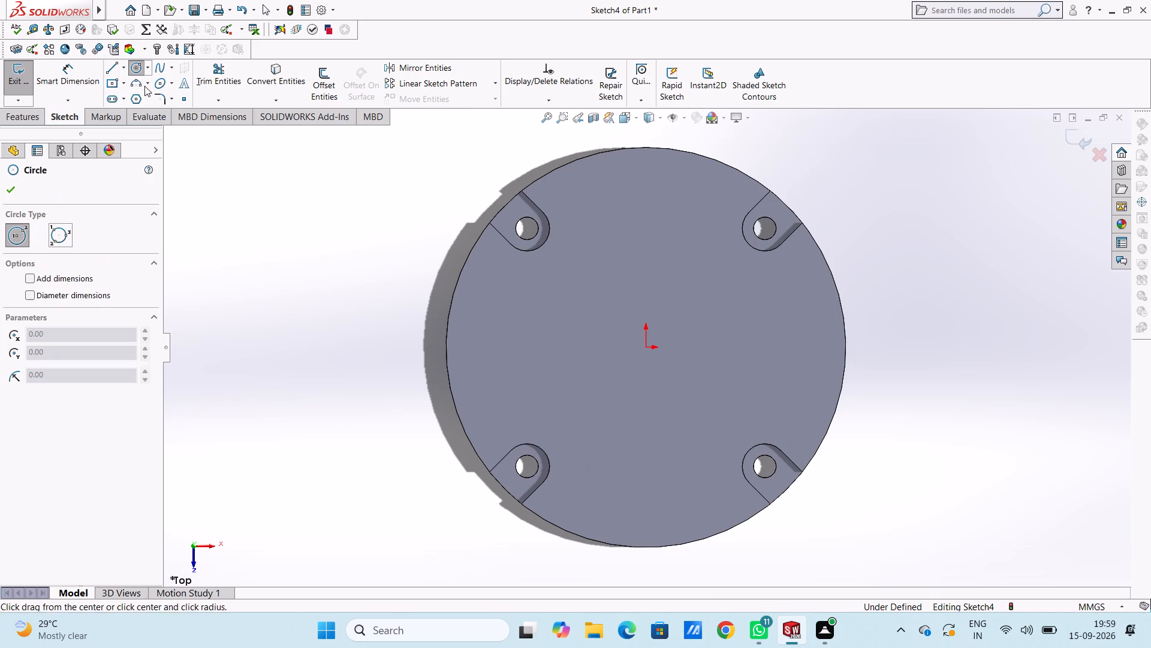
left_click(644, 347)
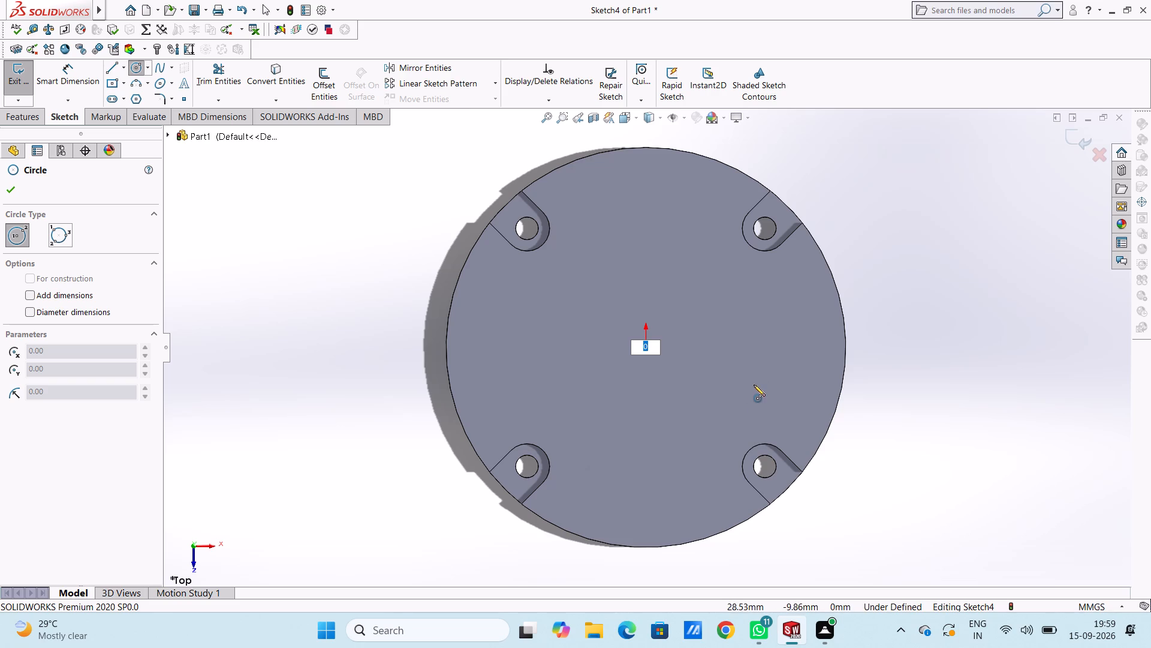
type("43")
key("Return")
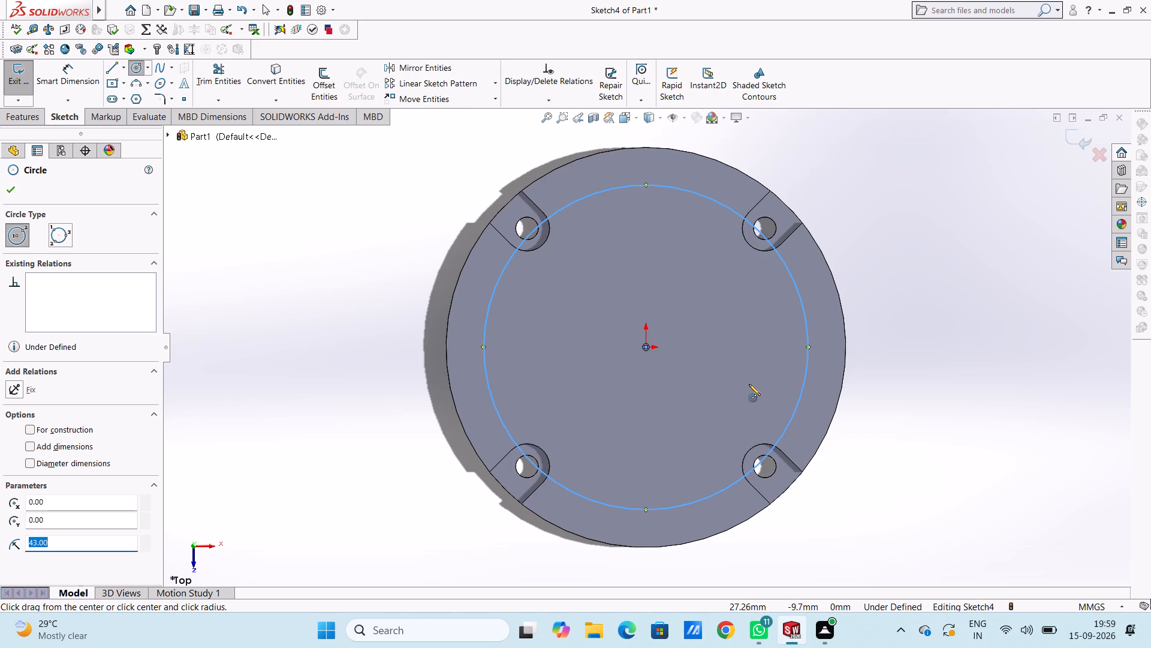
key("Escape")
key("Escape")
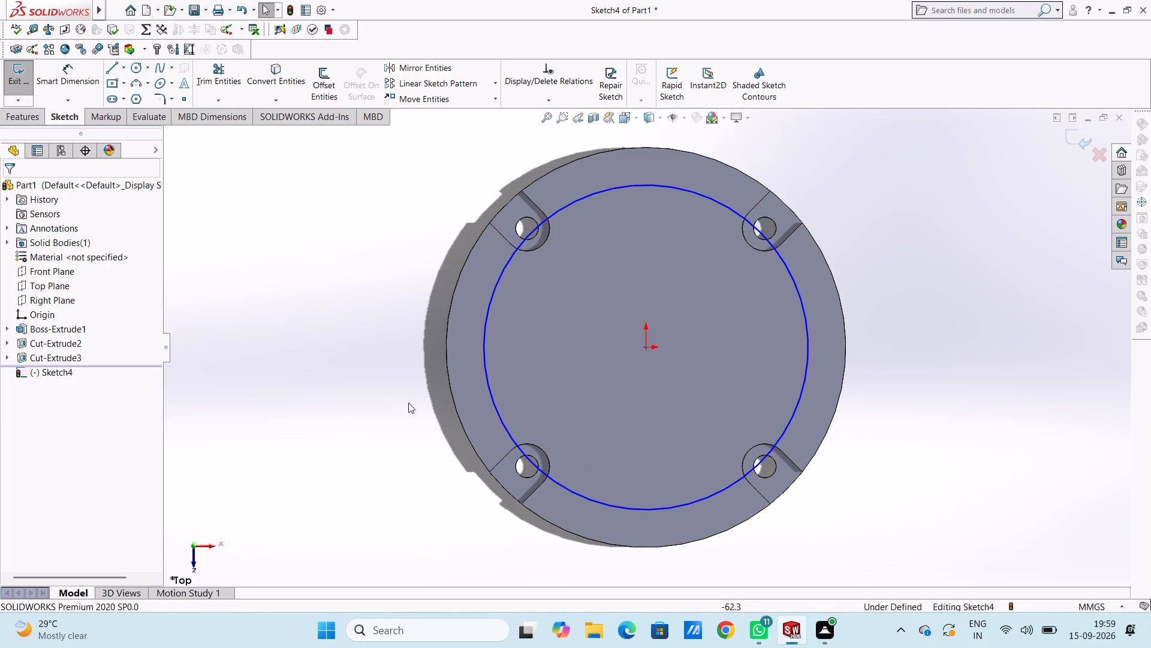
Dimension the new circle's diameter as 86 mm, placing the dimension outside the disc.
left_click(62, 76)
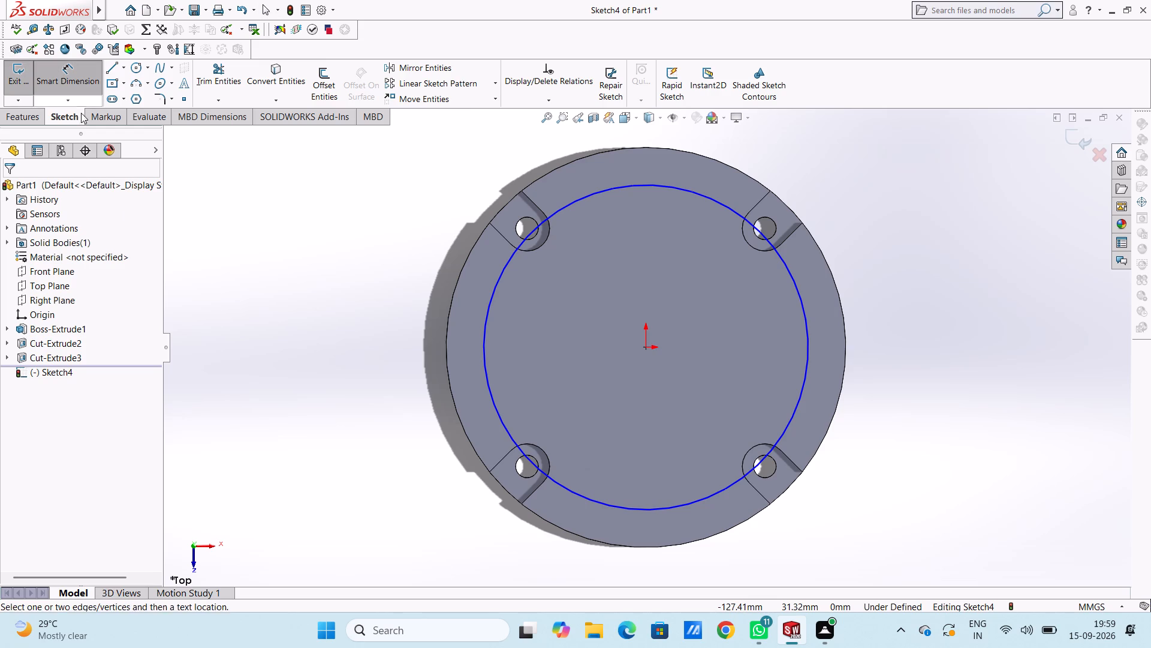
left_click(486, 319)
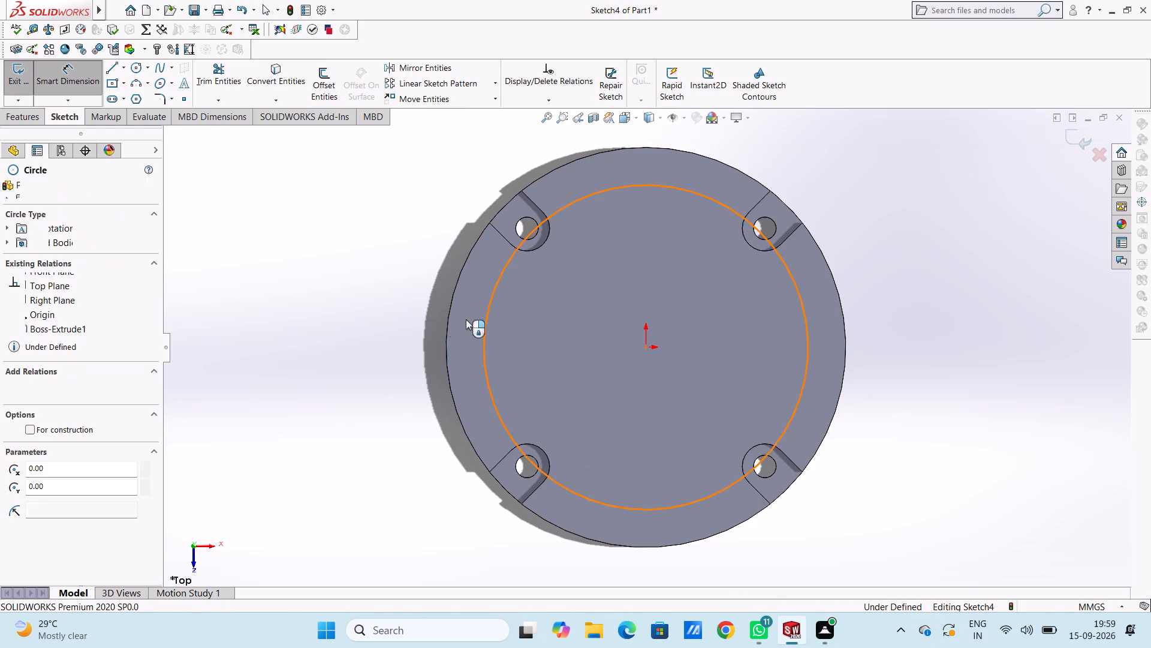
left_click(344, 174)
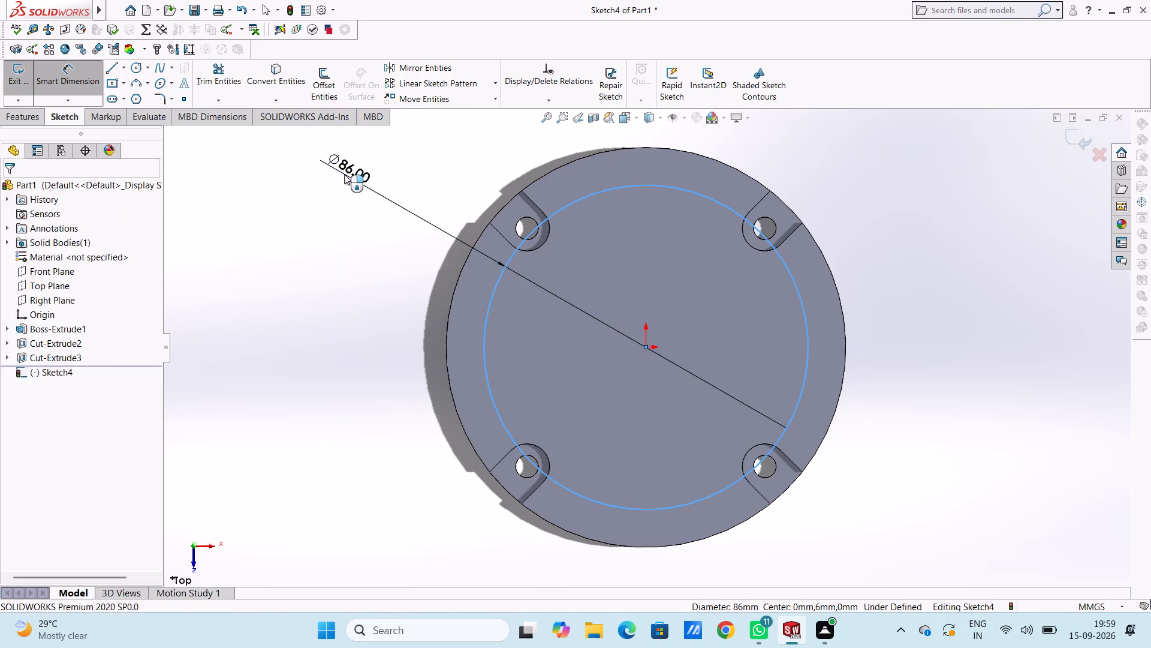
key("Return")
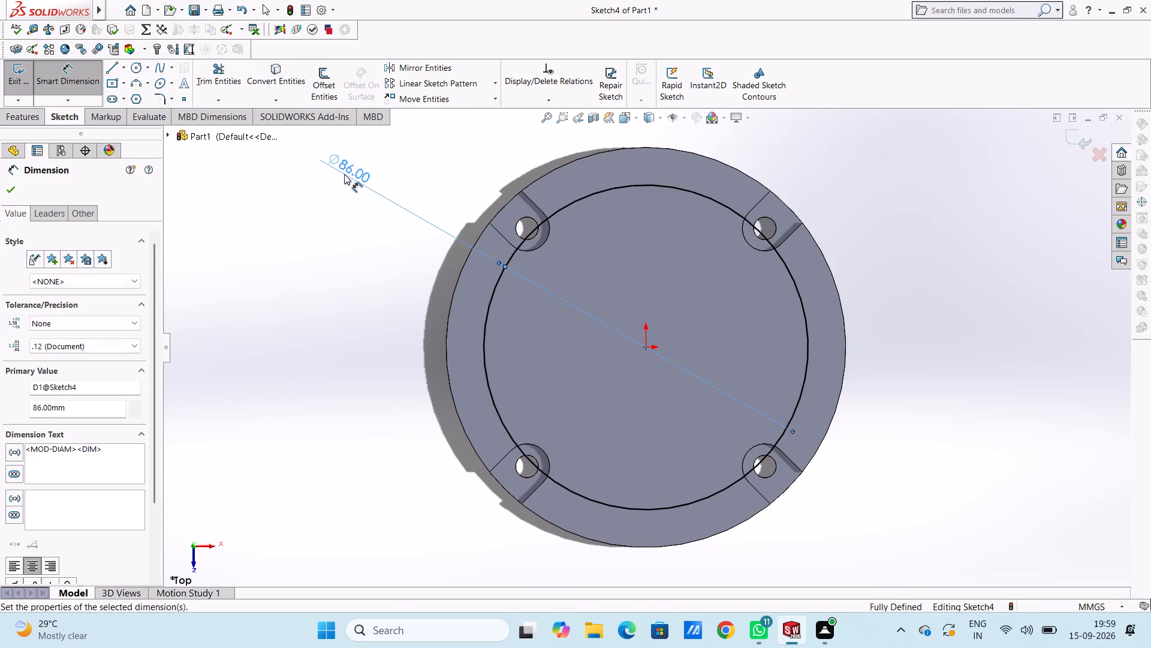
left_click(354, 245)
key("Escape")
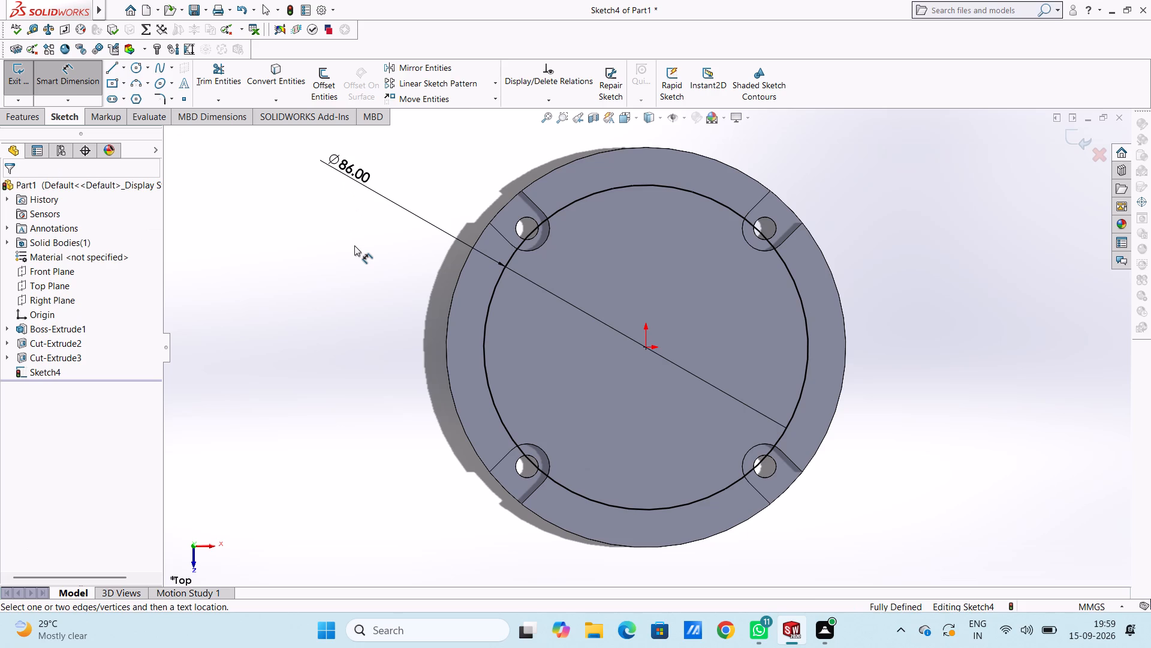
key("Escape")
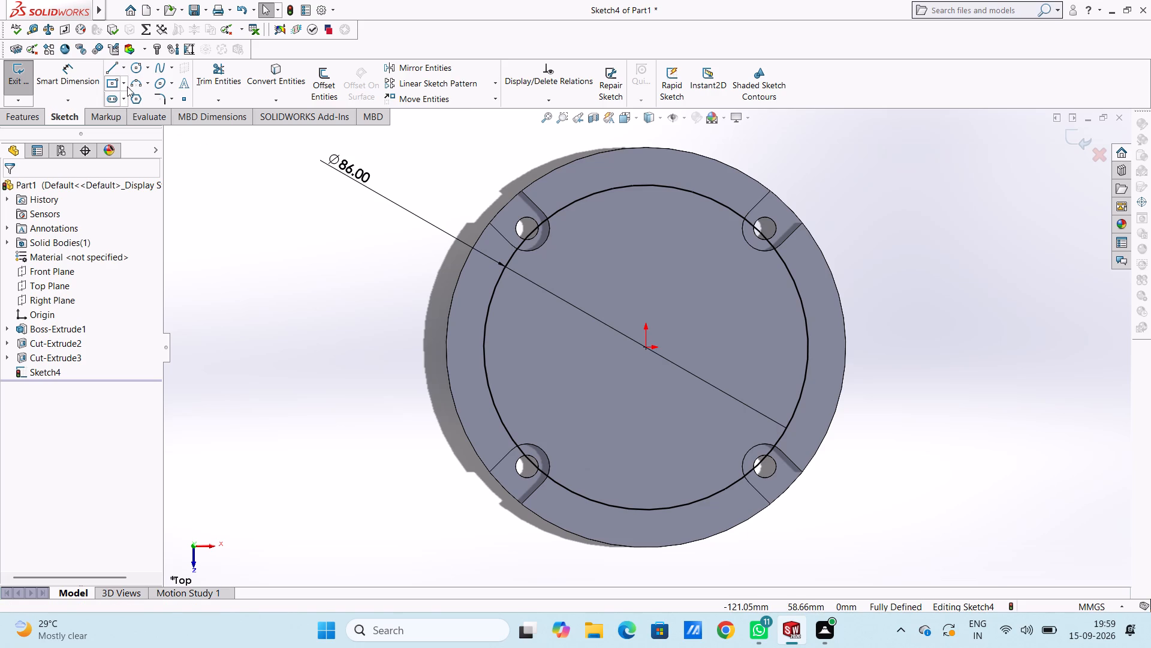
Draw a 3-point arc of 6 mm radius over the rounded inner end of each of the four lug recesses.
left_click(135, 85)
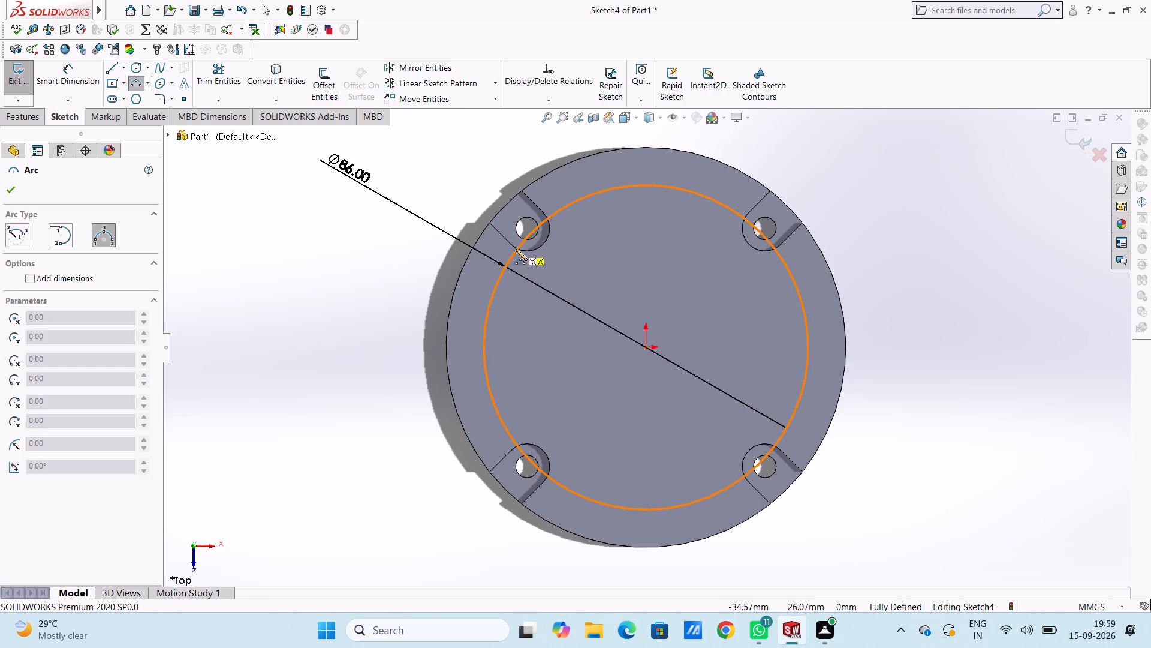
left_click(508, 245)
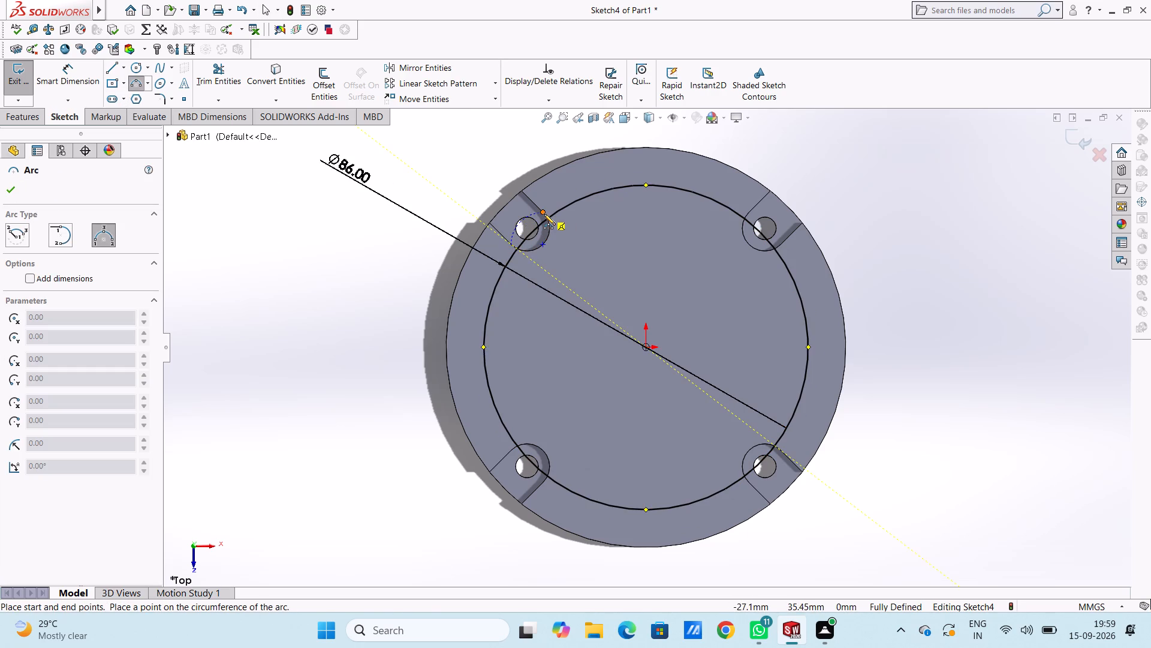
left_click(544, 213)
left_click(543, 246)
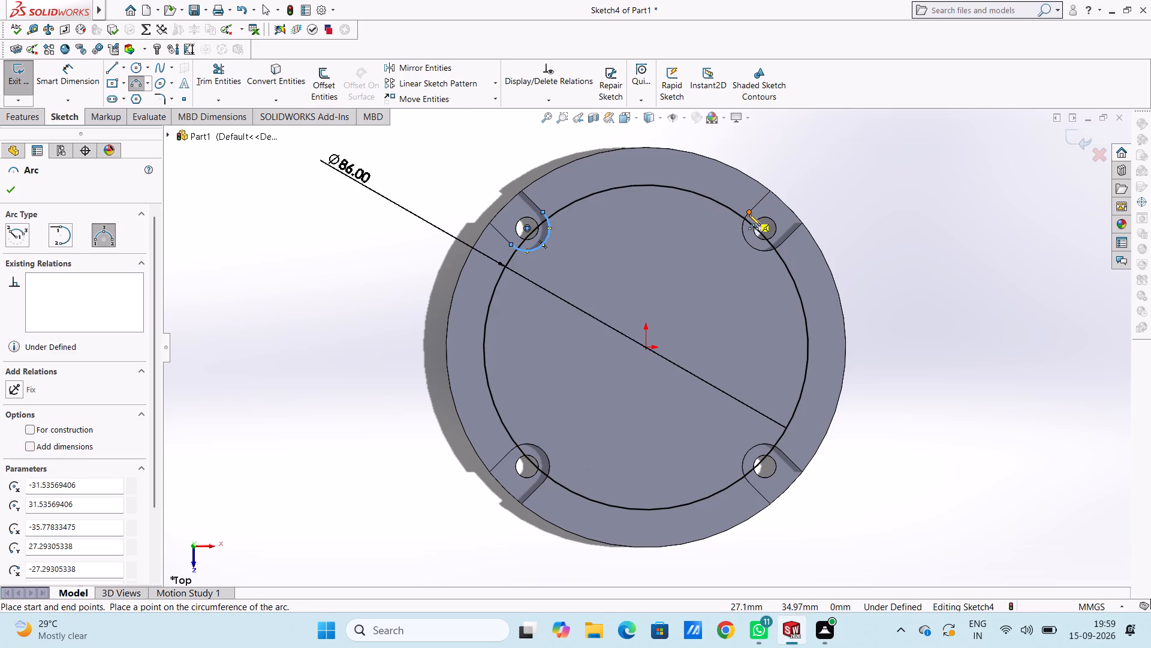
left_click(750, 210)
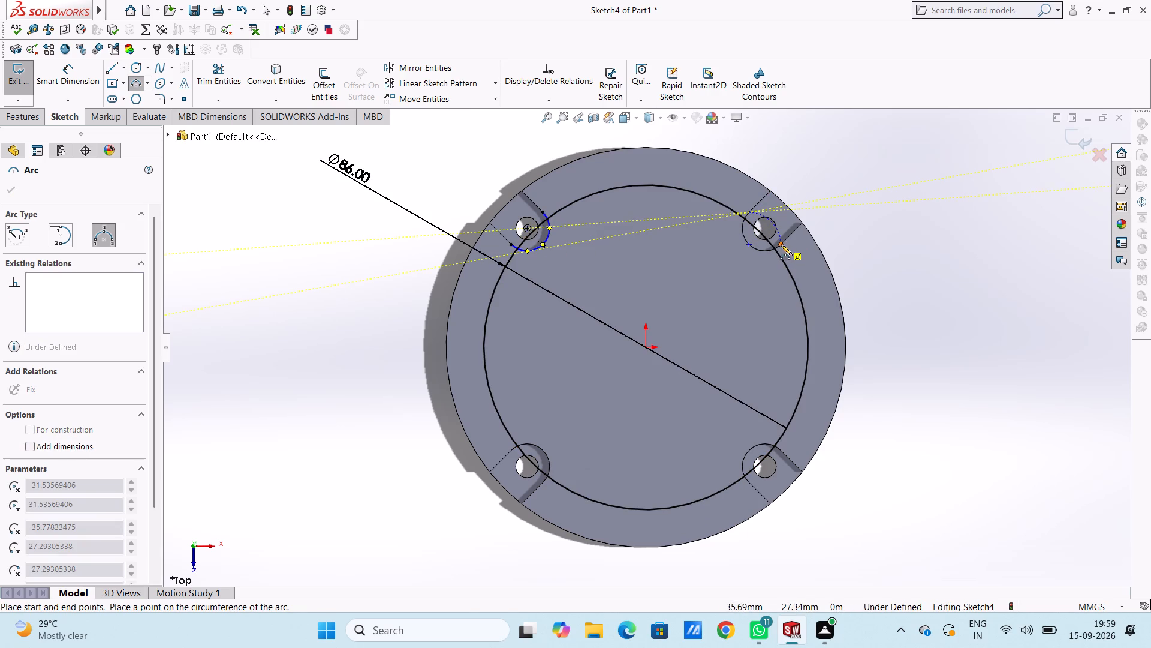
left_click(781, 244)
left_click(767, 254)
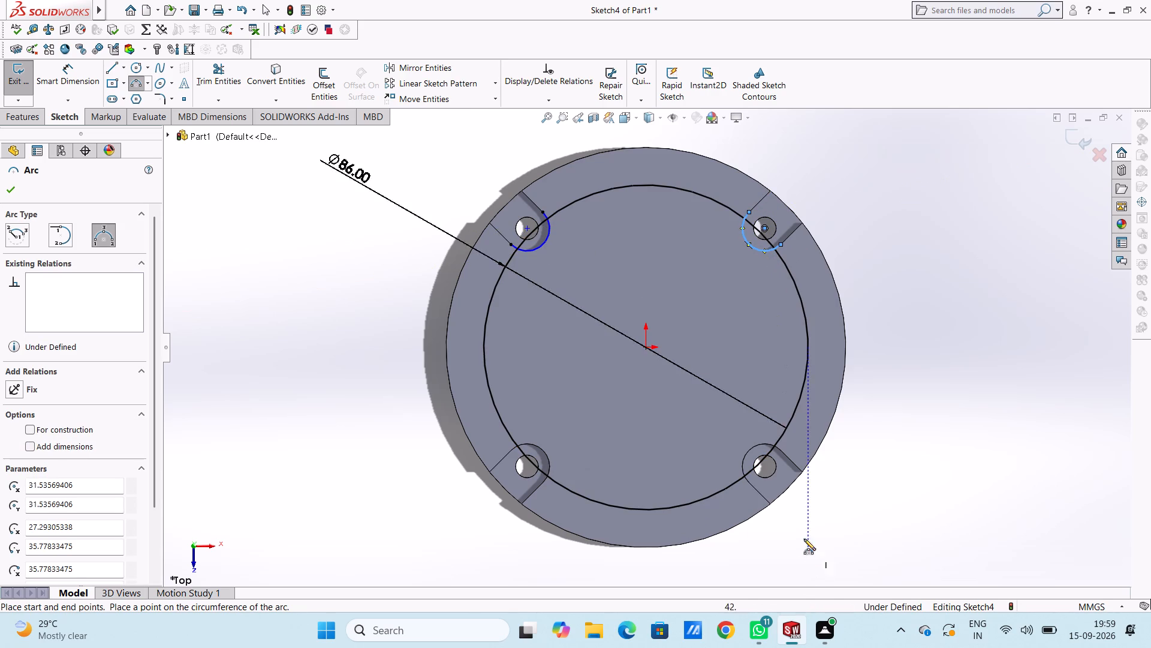
left_click(781, 450)
left_click(748, 482)
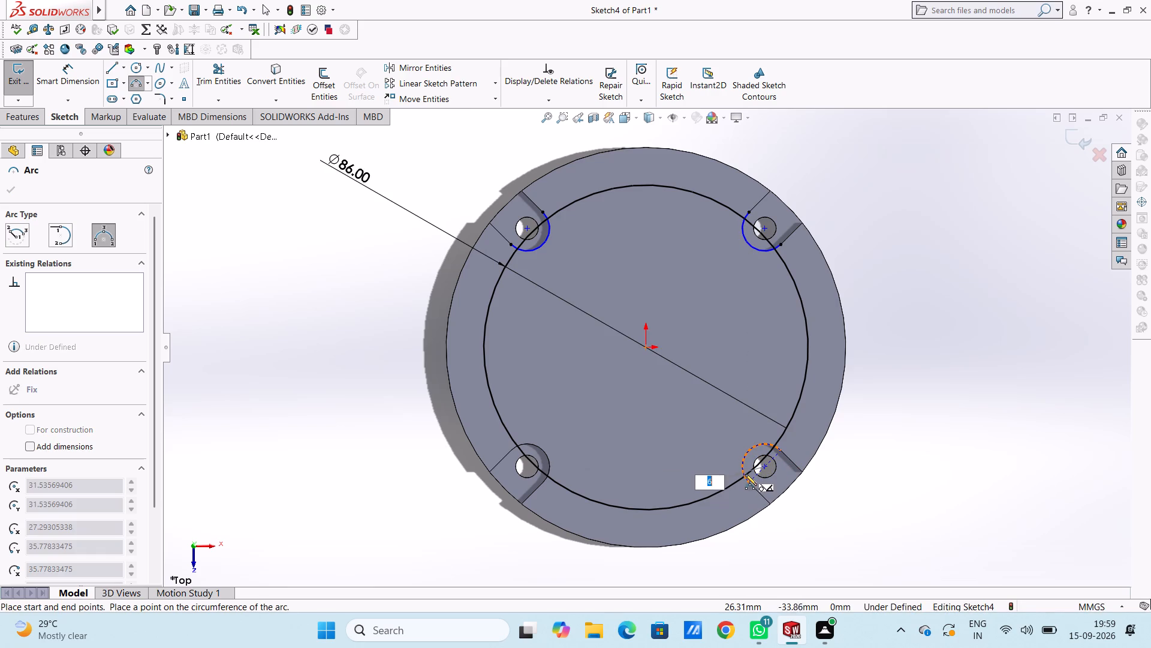
left_click(745, 473)
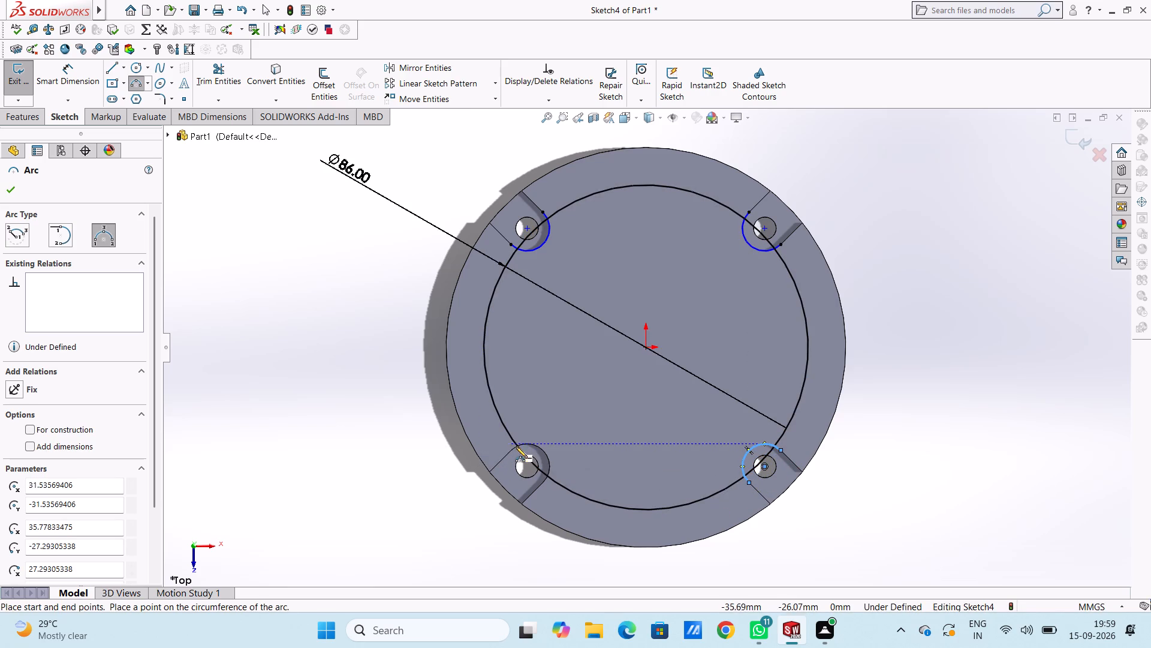
left_click(508, 451)
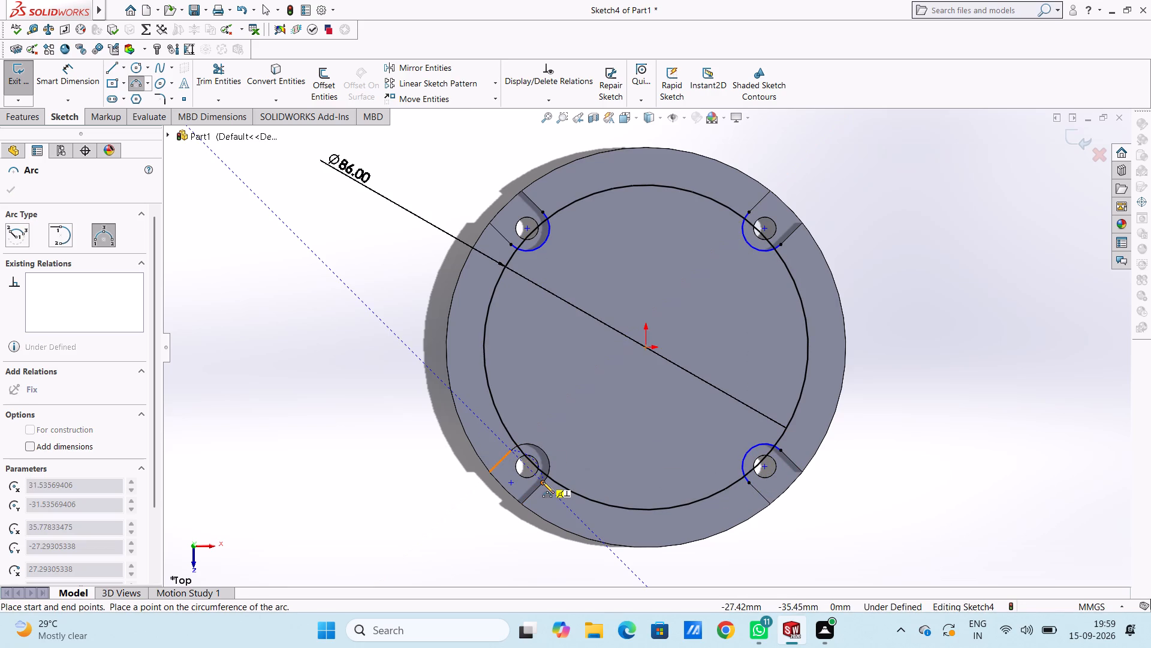
left_click(543, 482)
left_click(547, 461)
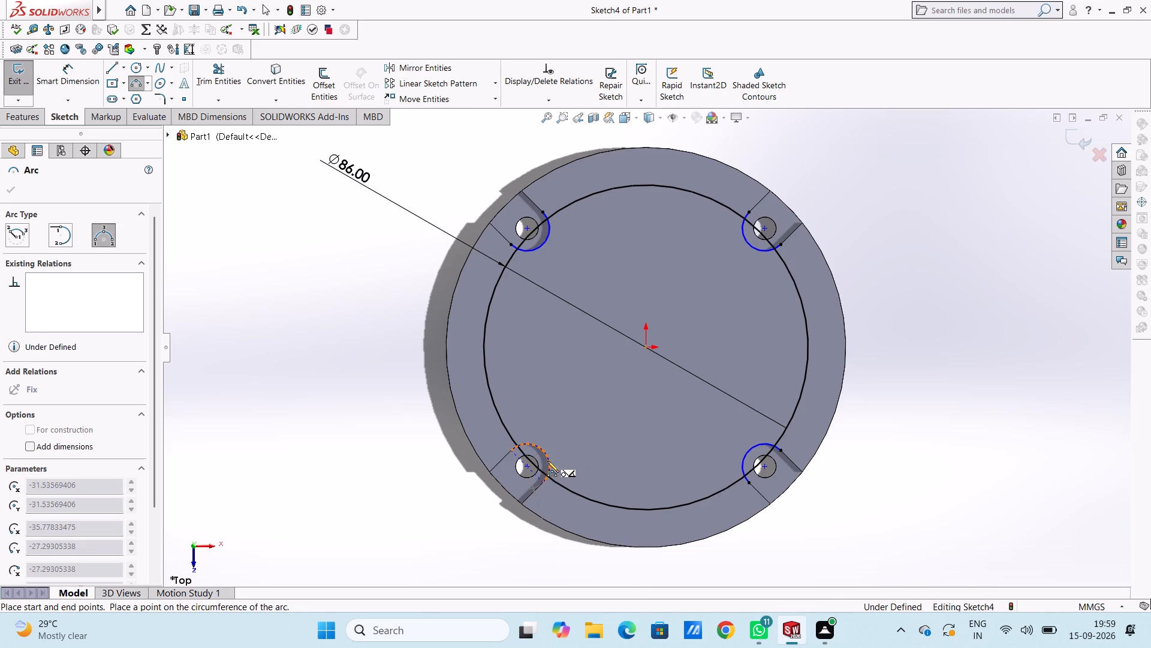
key("Escape")
key("Escape")
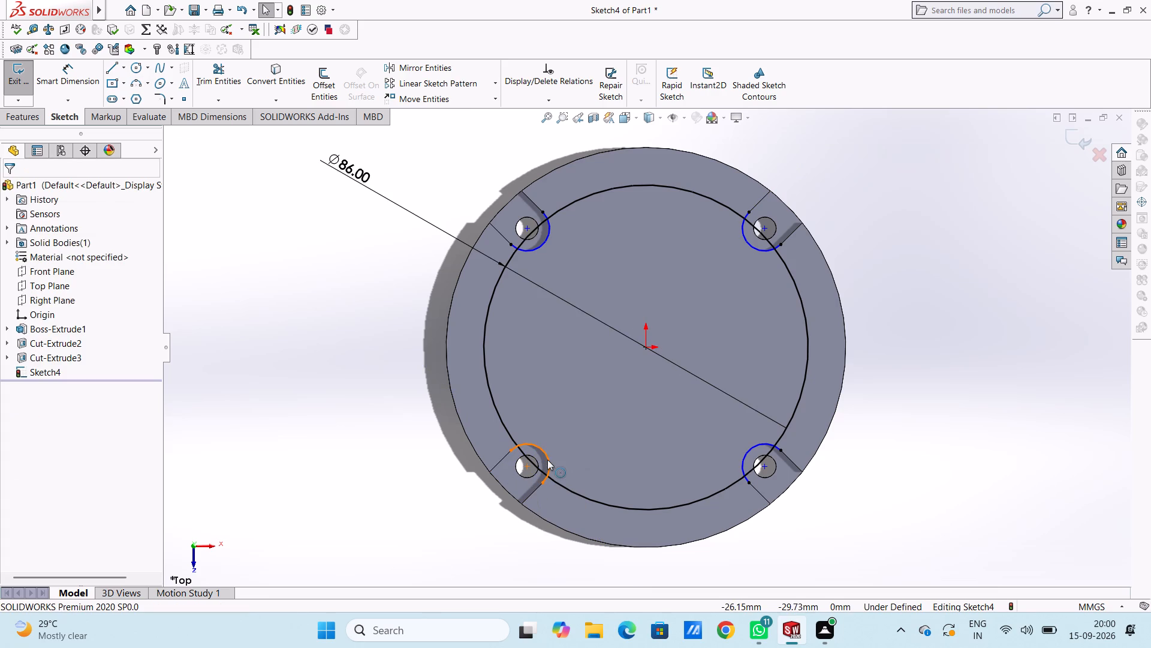
Dimension the radius of each of the four recess arcs as 6 mm.
left_click(89, 72)
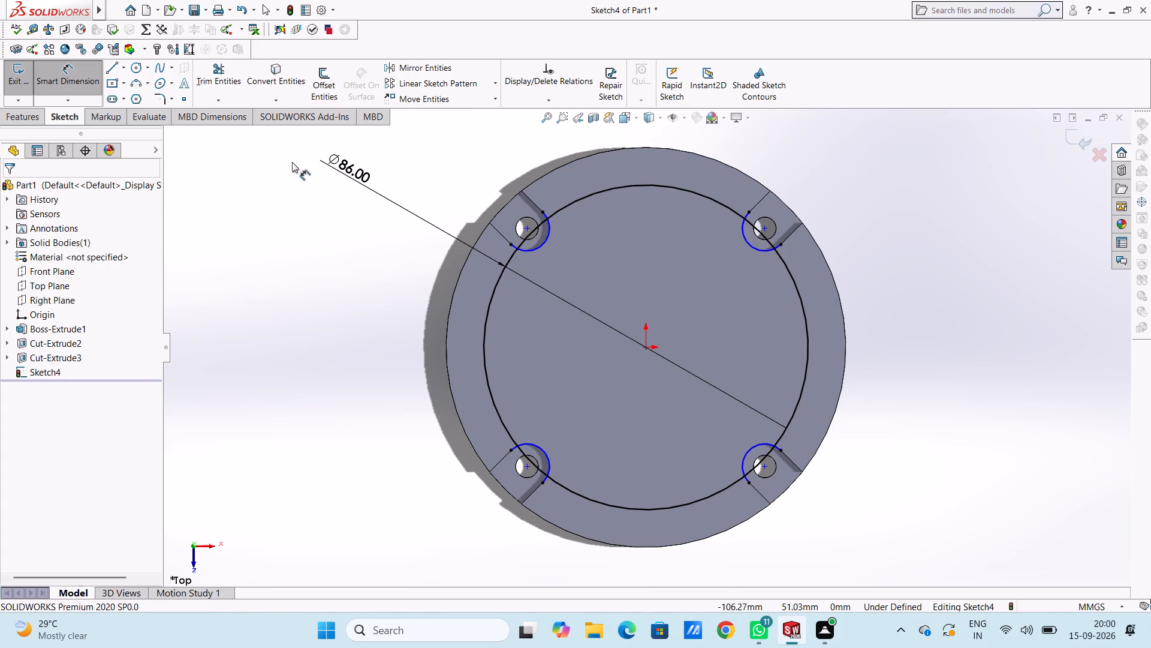
left_click(543, 247)
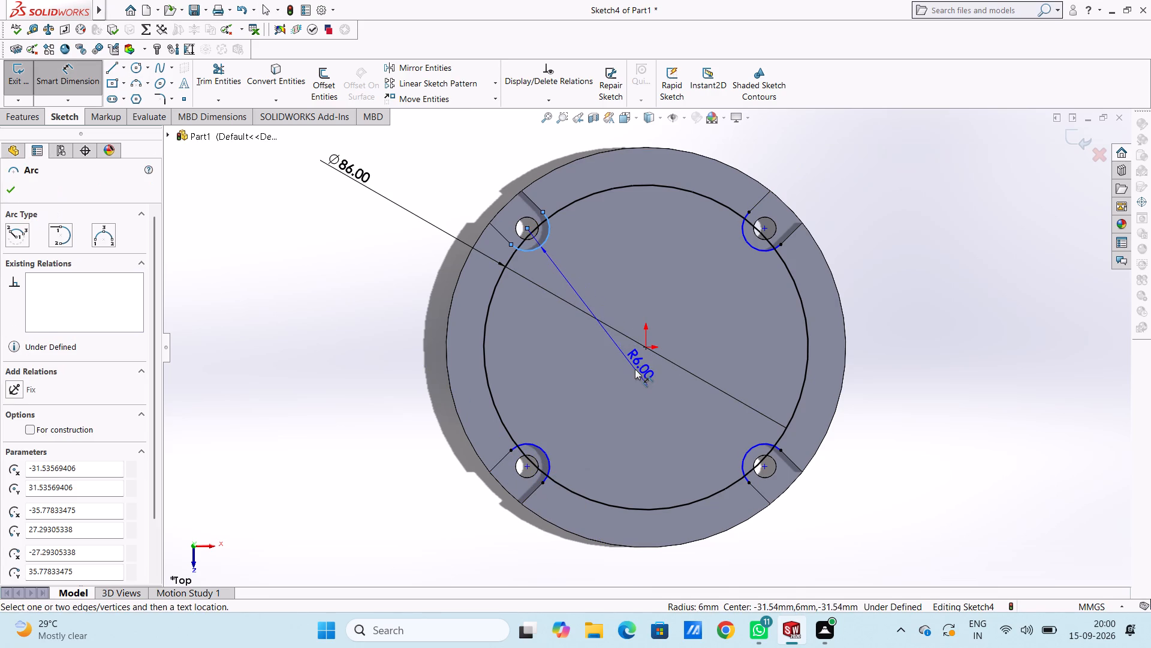
left_click(635, 369)
left_click(580, 356)
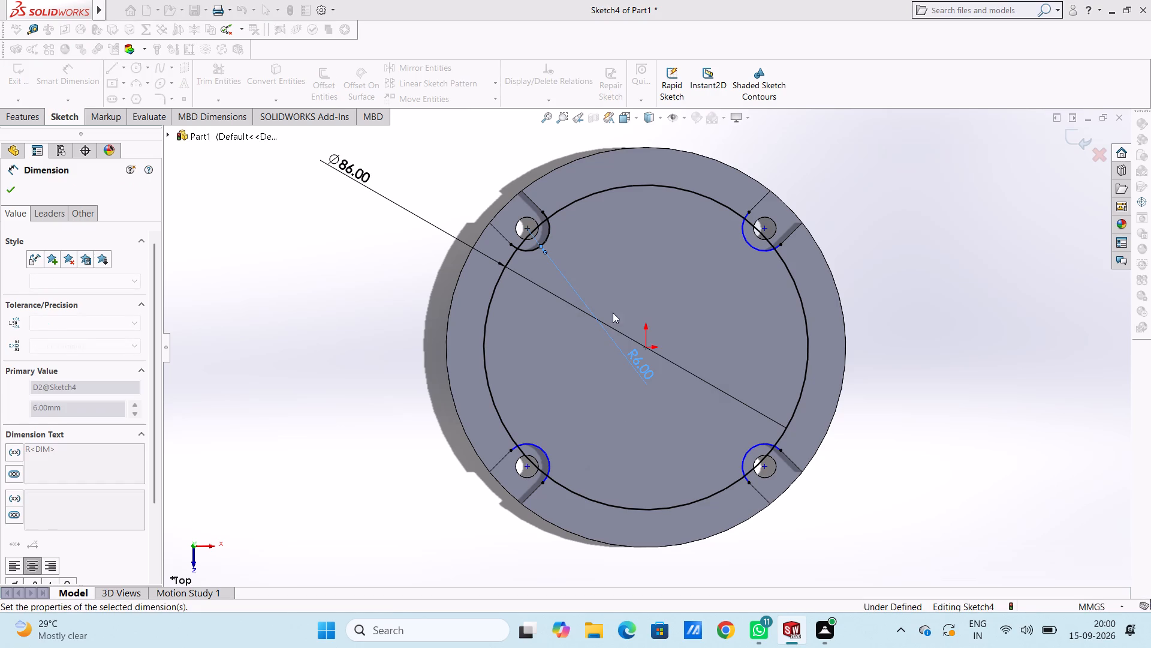
left_click(748, 244)
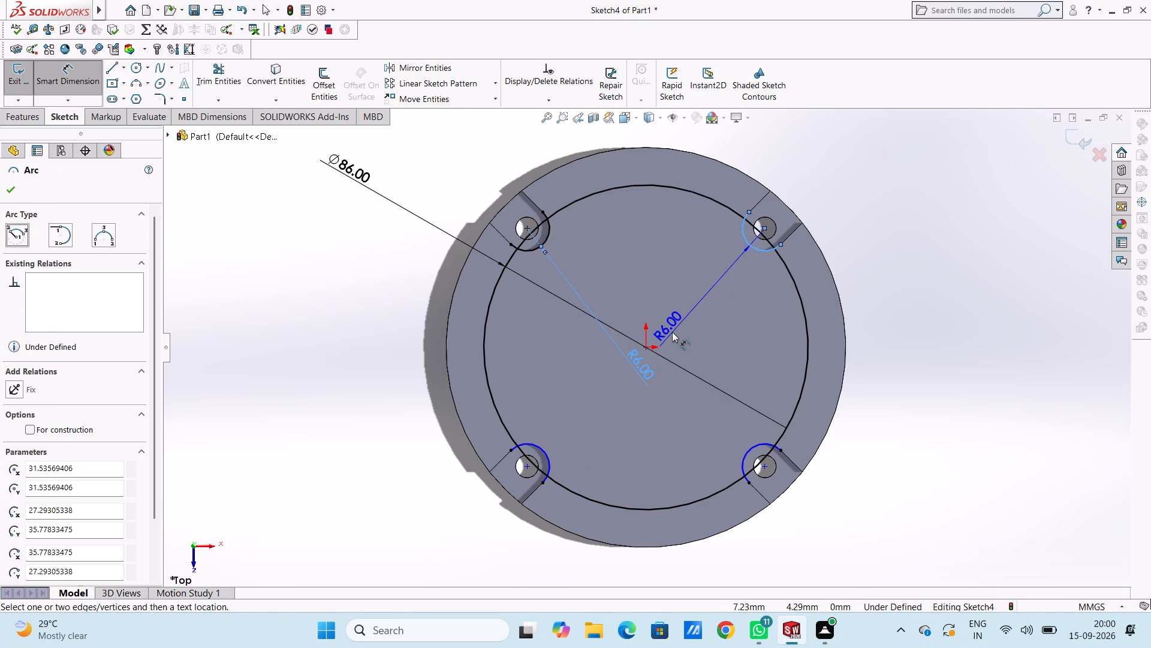
left_click(672, 332)
left_click(625, 317)
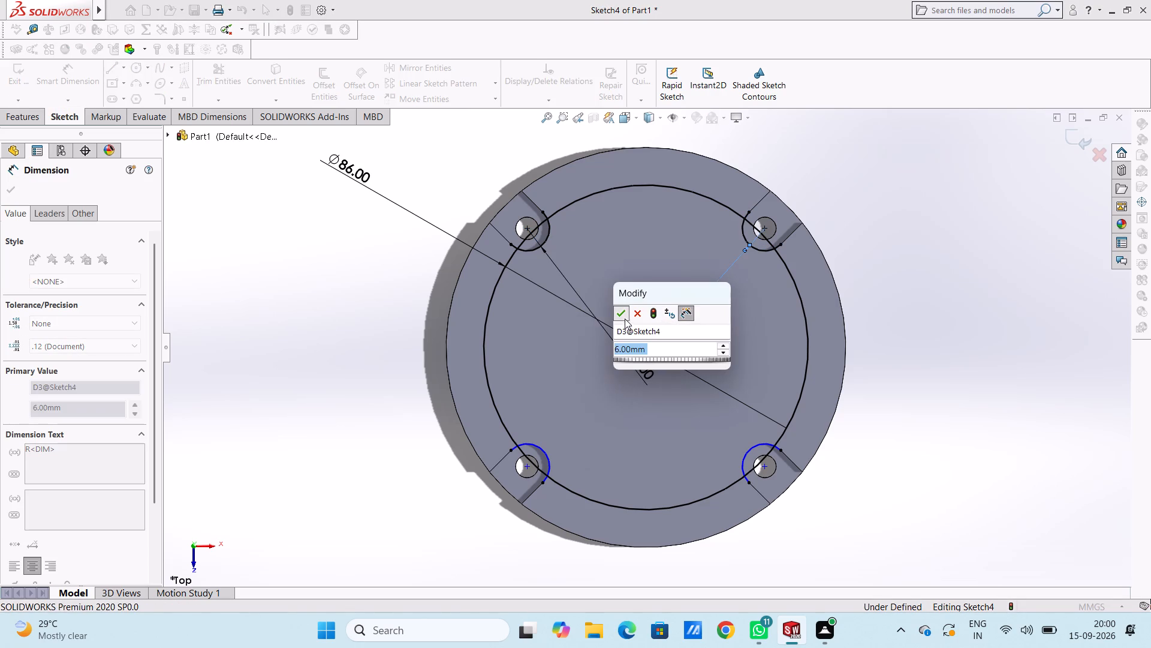
left_click(596, 404)
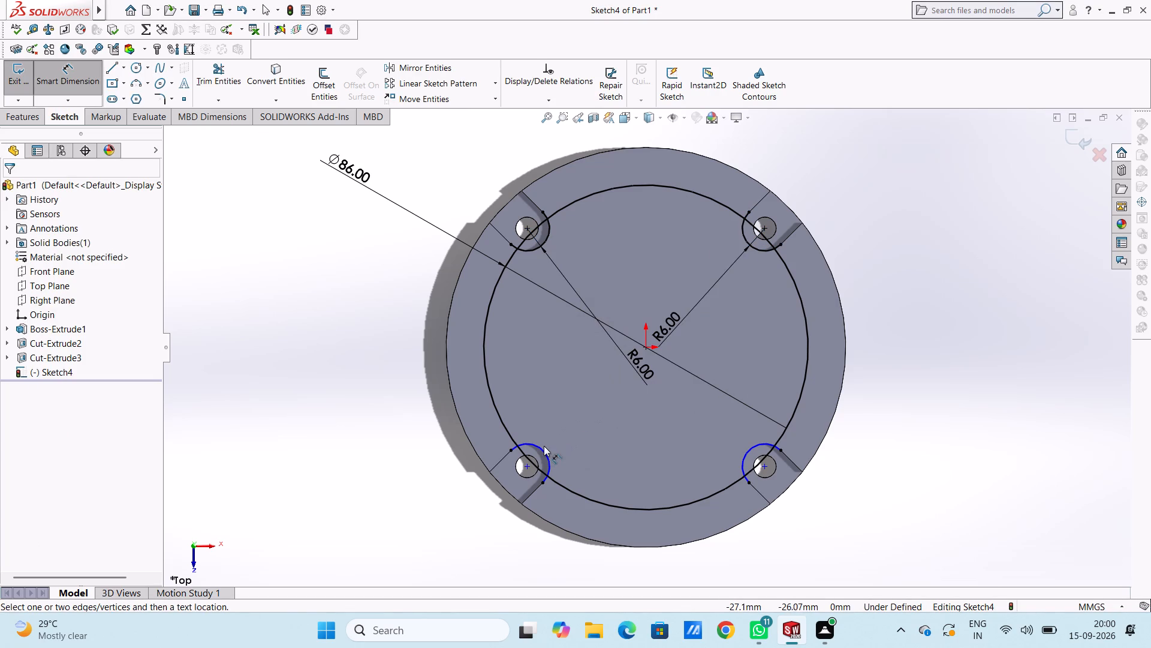
left_click(544, 449)
left_click(596, 379)
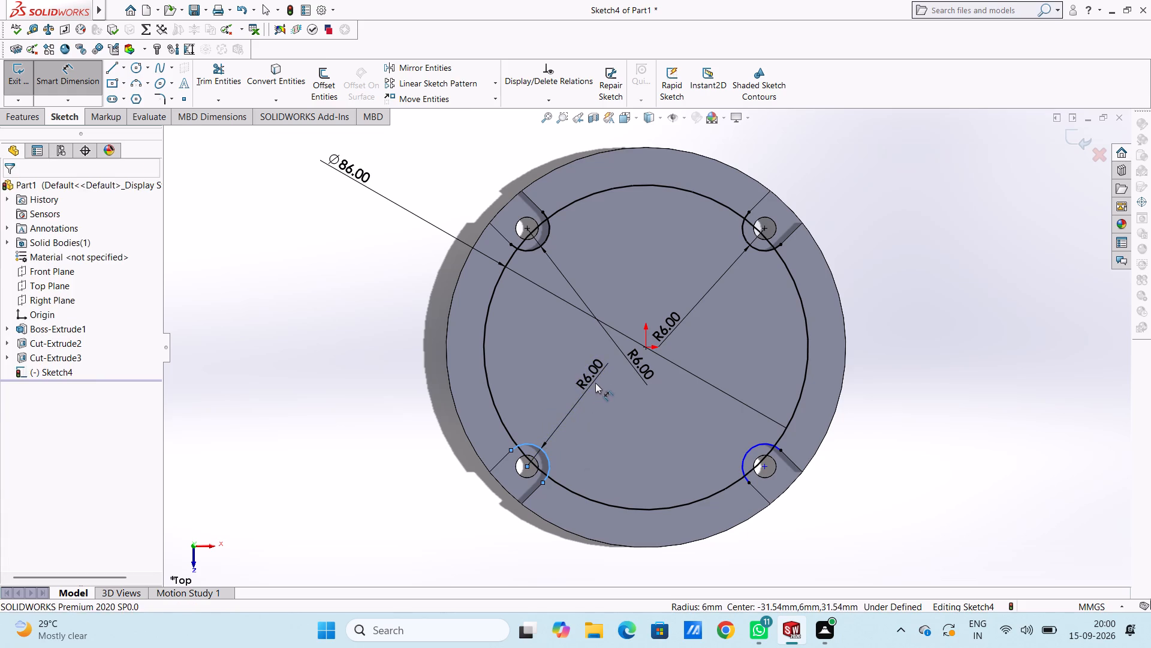
left_click(545, 368)
left_click(544, 361)
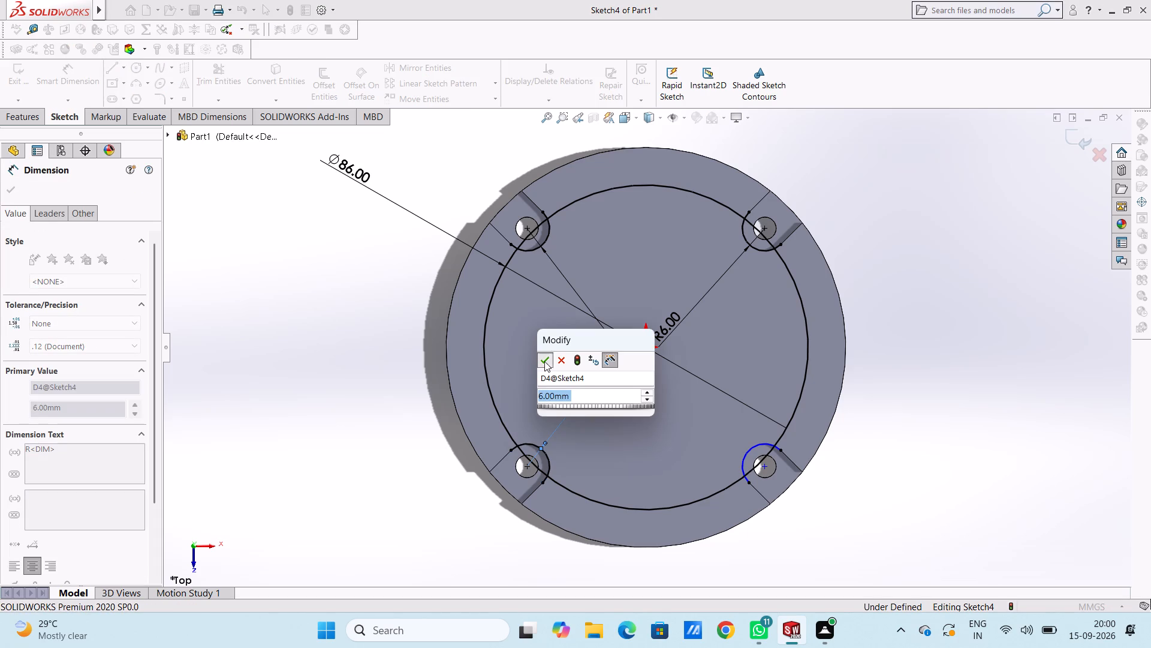
left_click(752, 444)
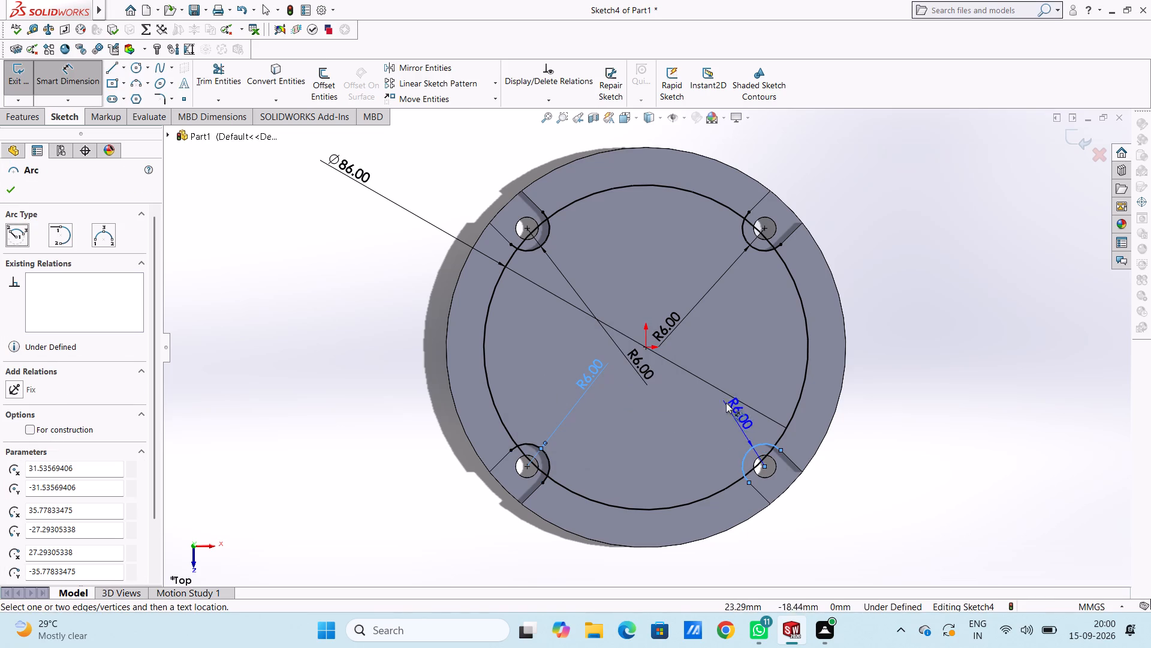
left_click(629, 293)
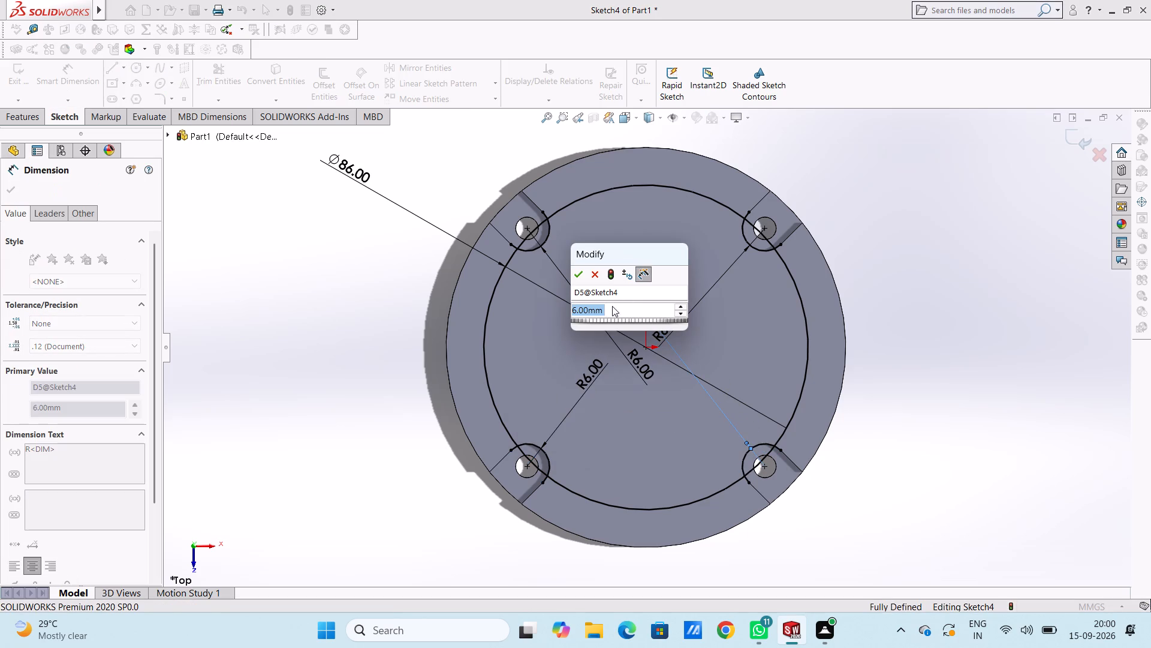
left_click(575, 275)
left_click(378, 328)
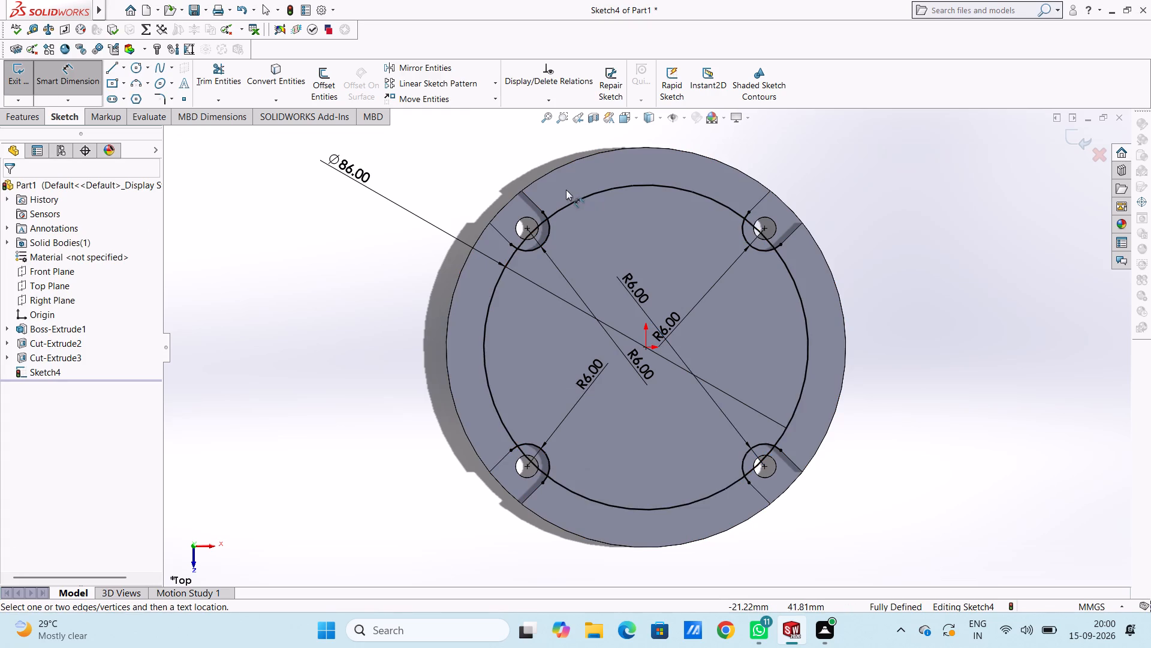
Trim the 86 mm circle's segments inside the two upper recesses of the sketch and the arc ends extending beyond the circle.
scroll(566, 190, "down", 3)
left_click(220, 67)
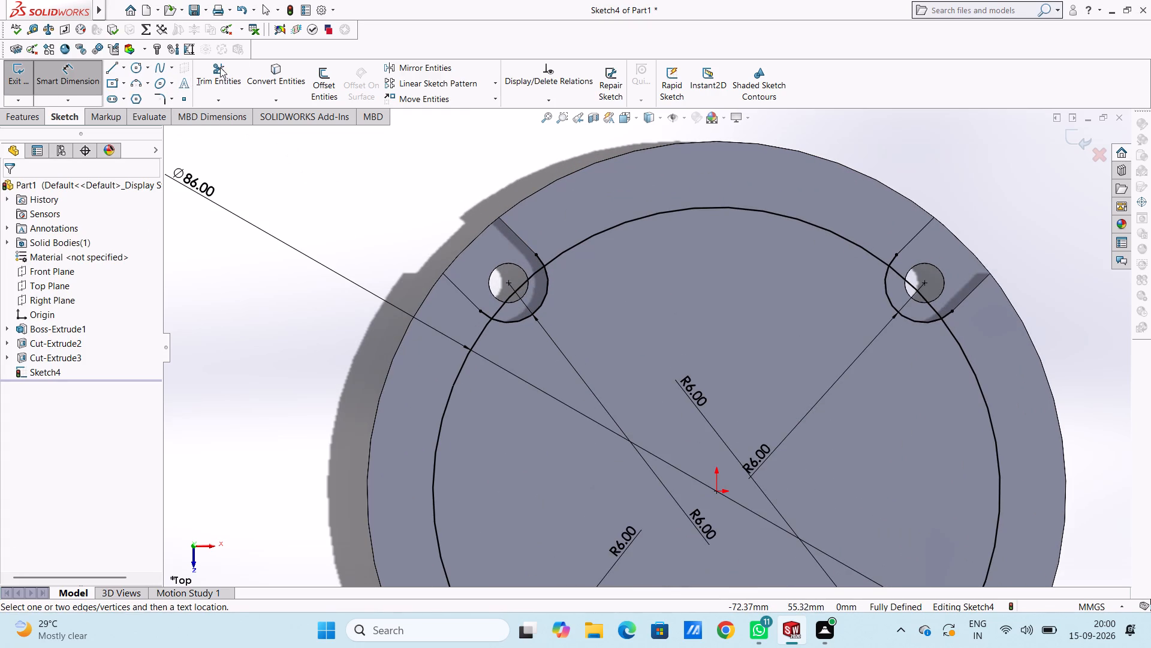
left_click(487, 314)
left_click(501, 305)
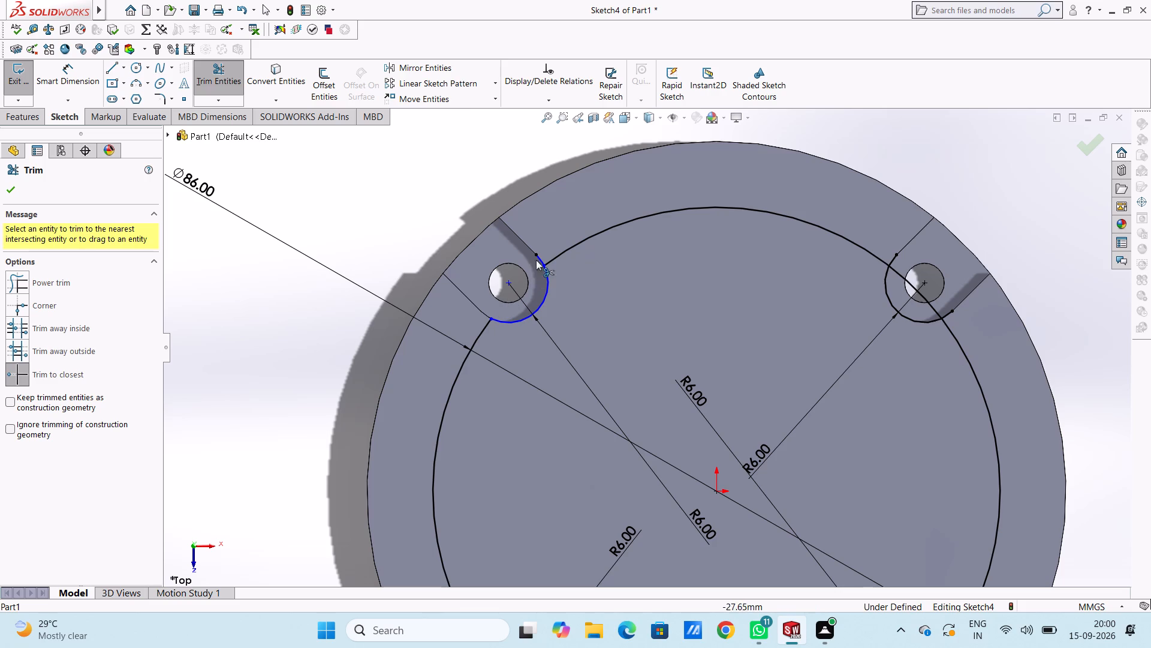
left_click(539, 257)
left_click(893, 257)
left_click(896, 268)
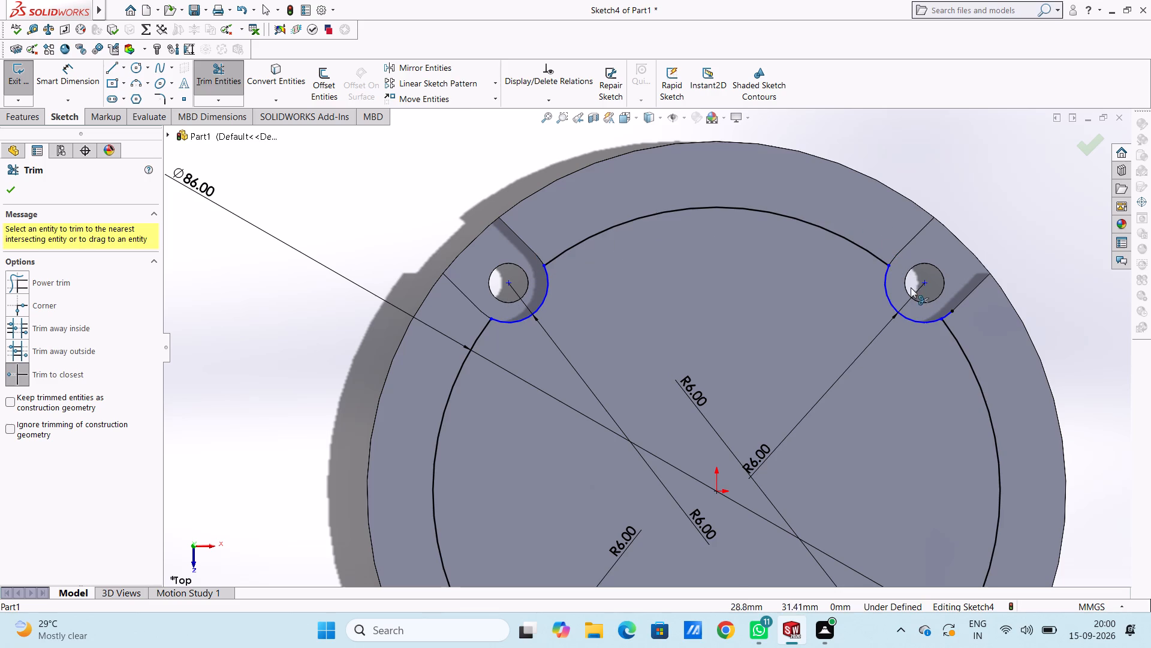
left_click(949, 312)
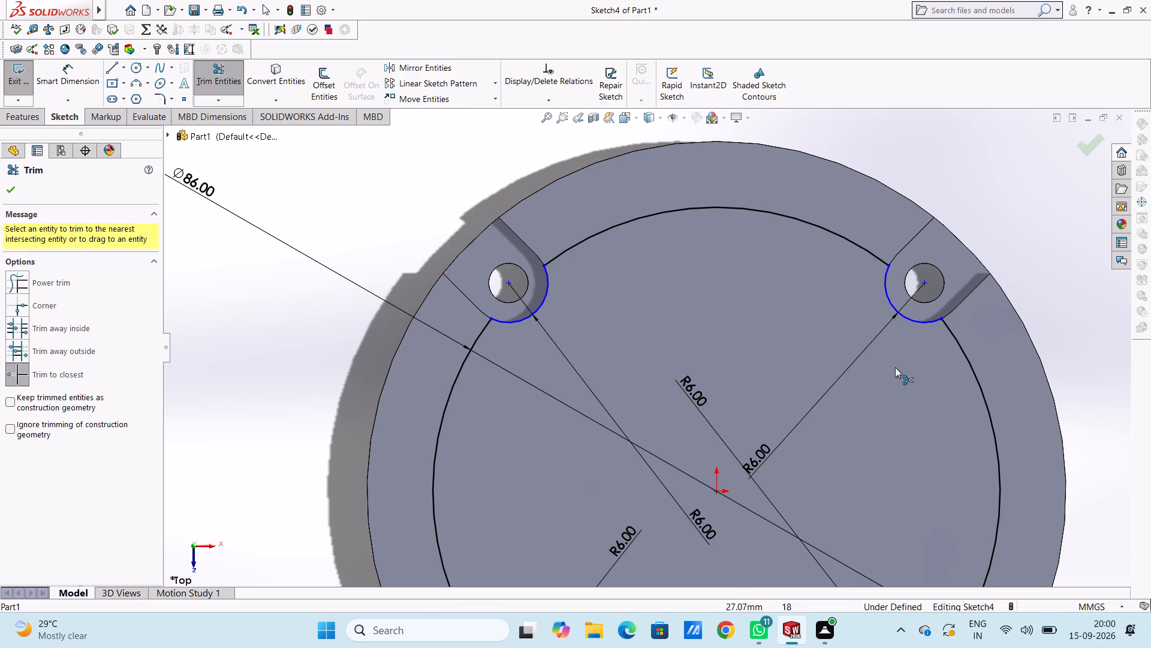
Trim the 86 mm circle's segments inside the two lower recesses of the sketch and the arc ends extending beyond the circle.
scroll(895, 367, "down", 2)
scroll(895, 367, "up", 6)
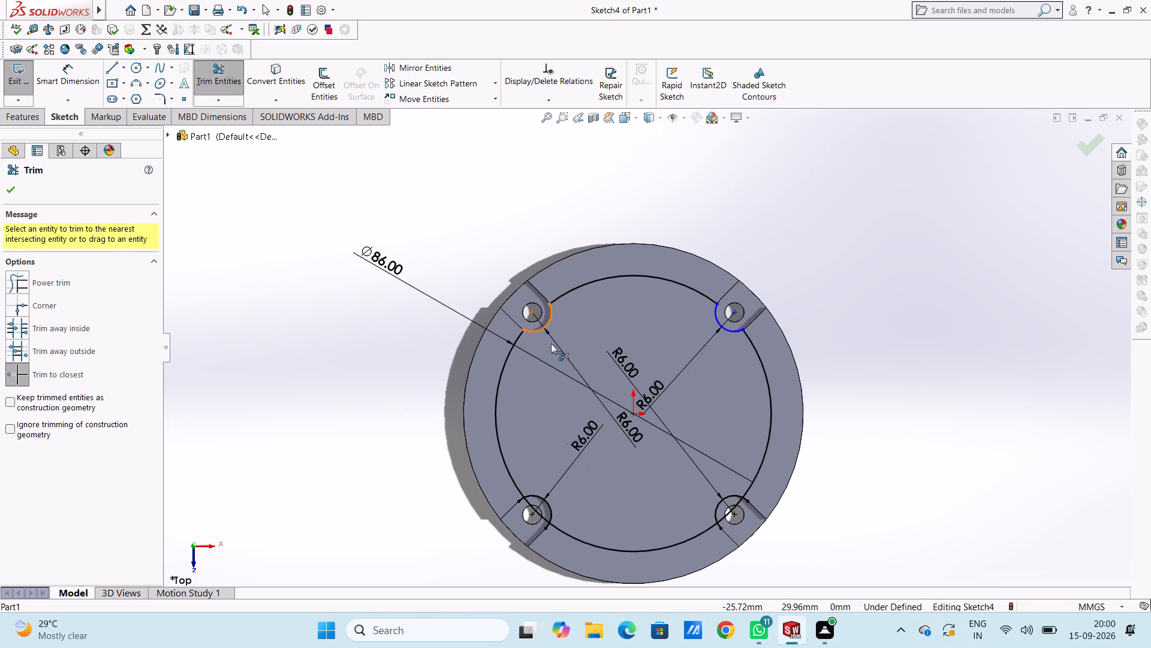
left_click(533, 506)
scroll(531, 502, "down", 3)
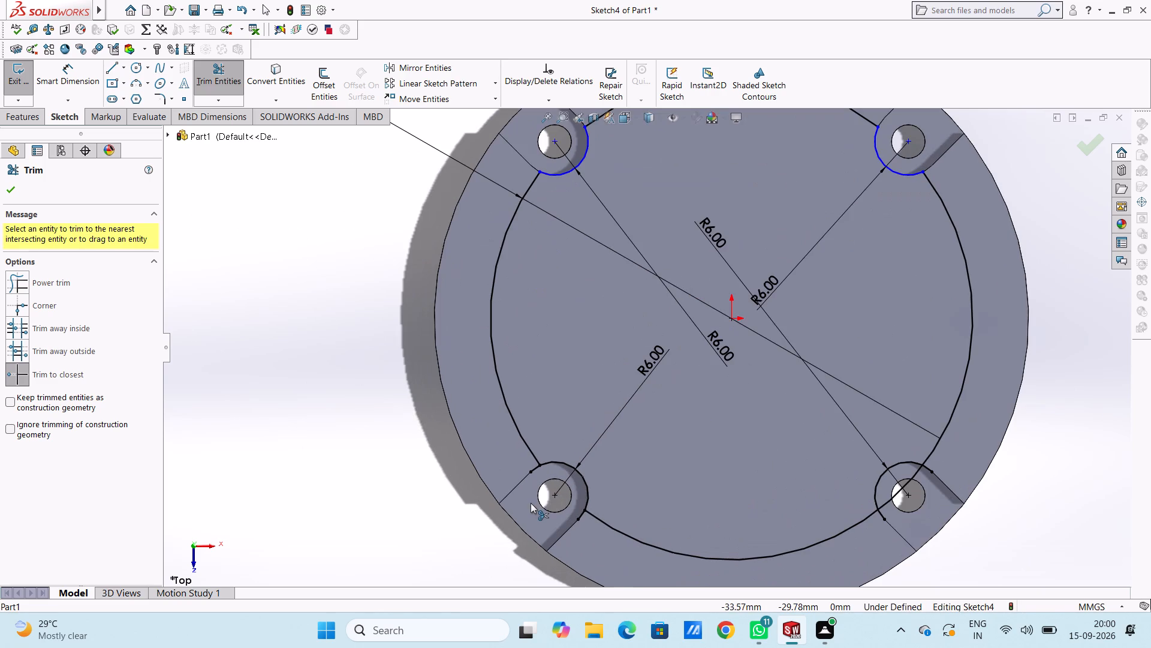
left_click(534, 468)
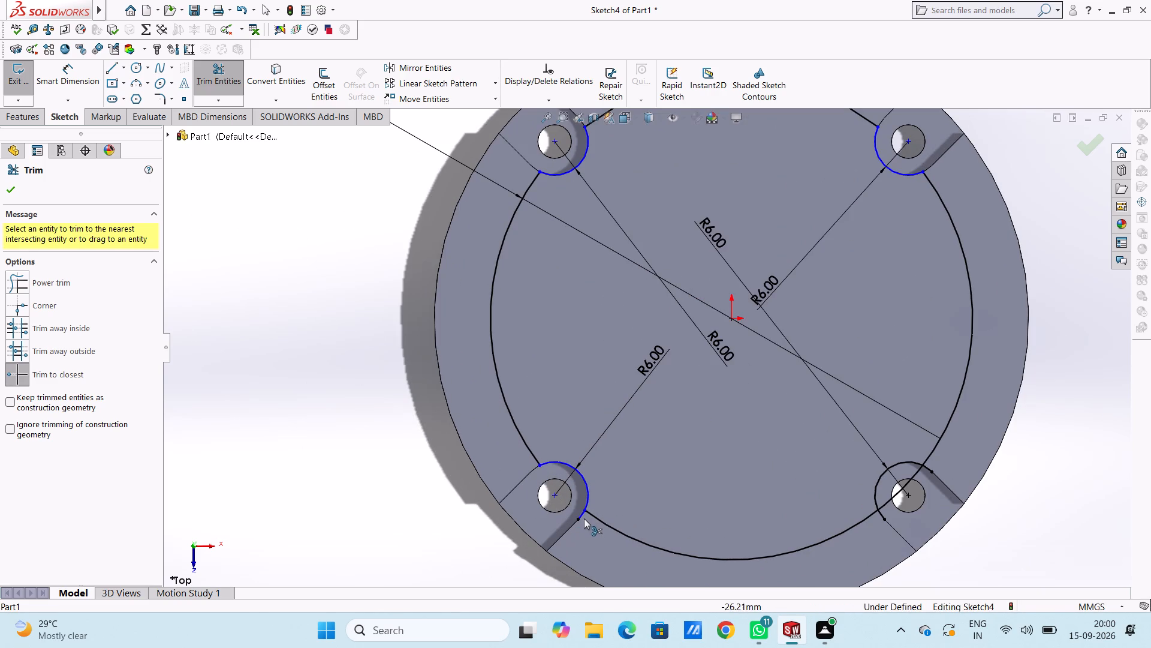
left_click(581, 515)
left_click(890, 499)
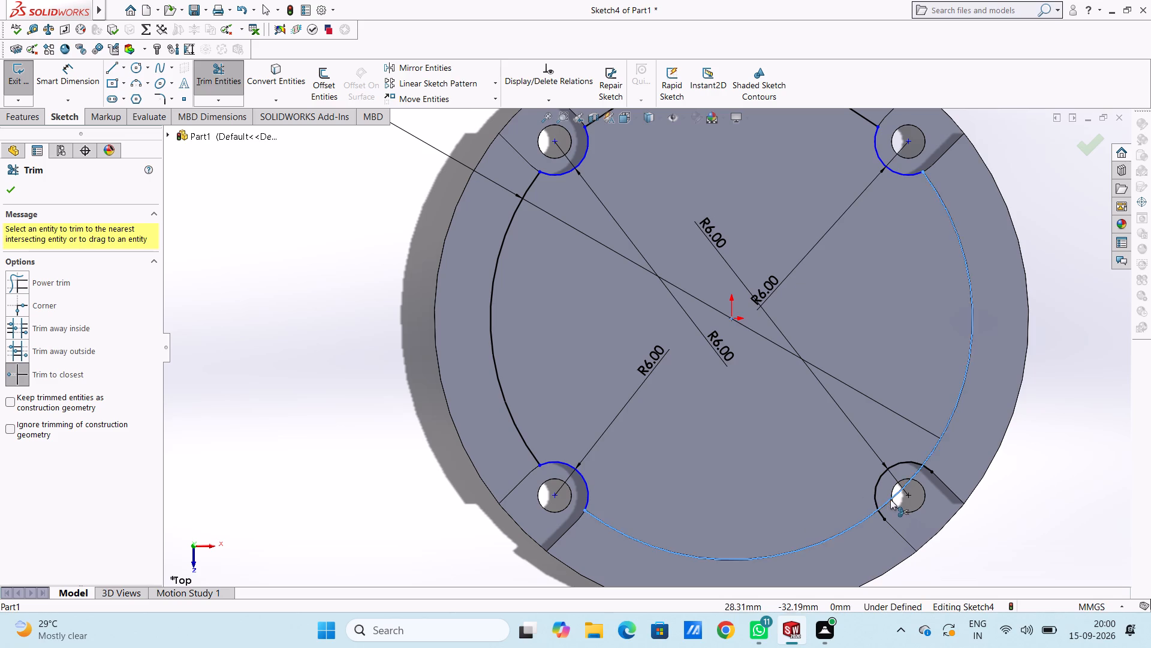
left_click(882, 516)
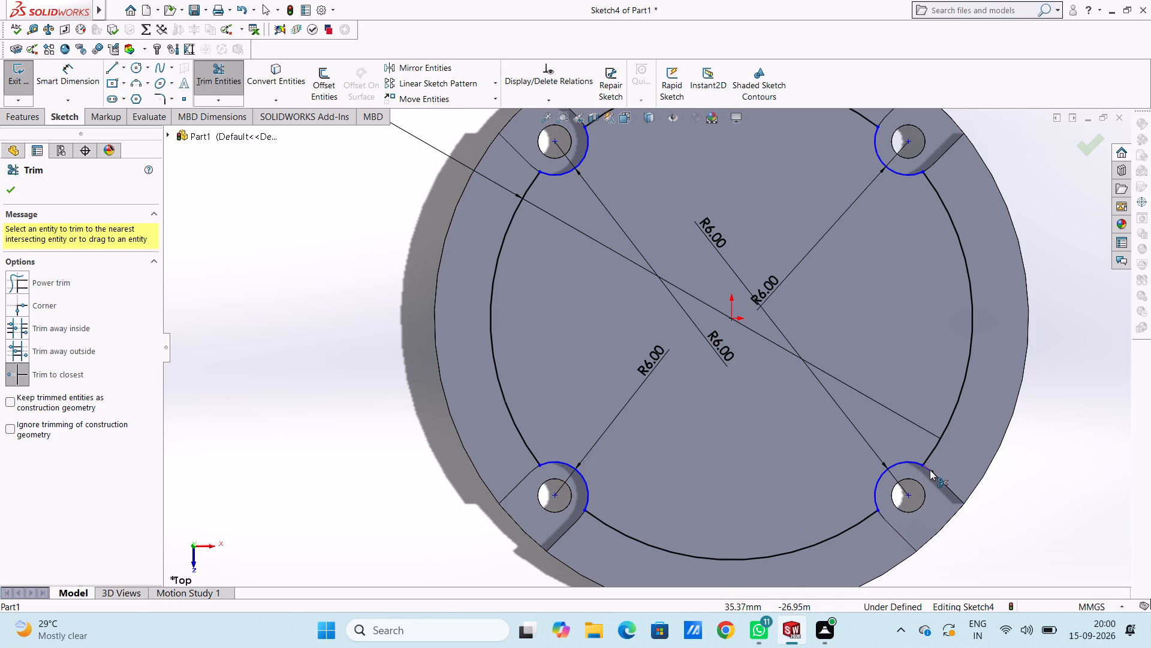
left_click(930, 470)
key("Escape")
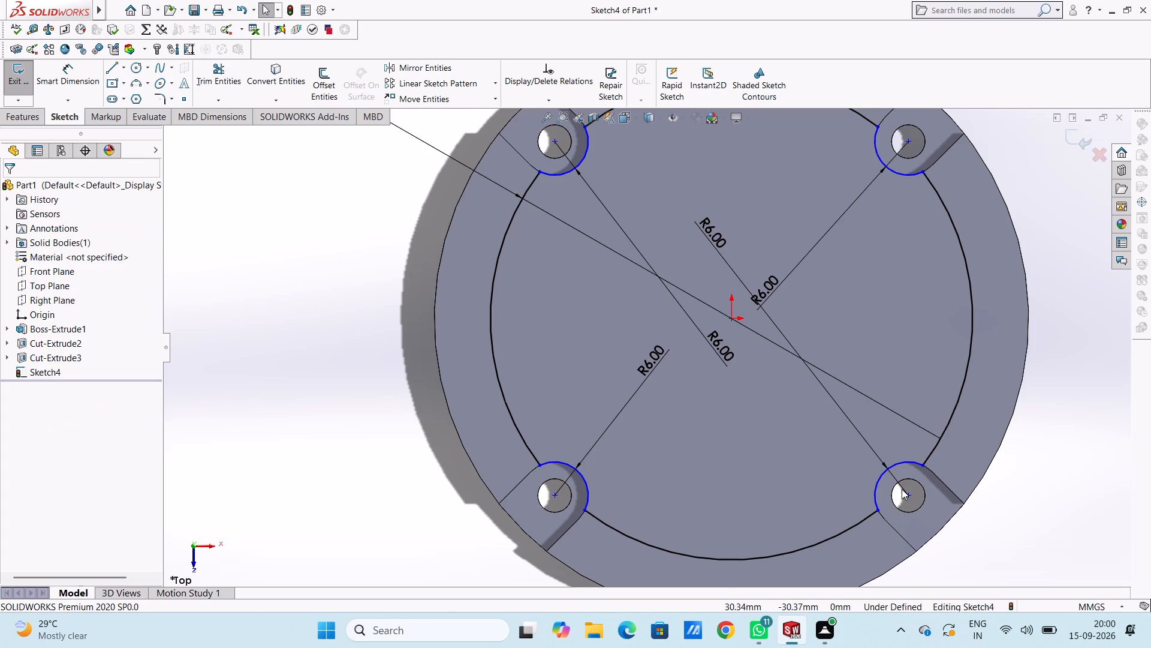
key("Escape")
Extrude the notched 86 mm profile as a blind boss 1 mm high, merged with the disc.
key("ctrl+7")
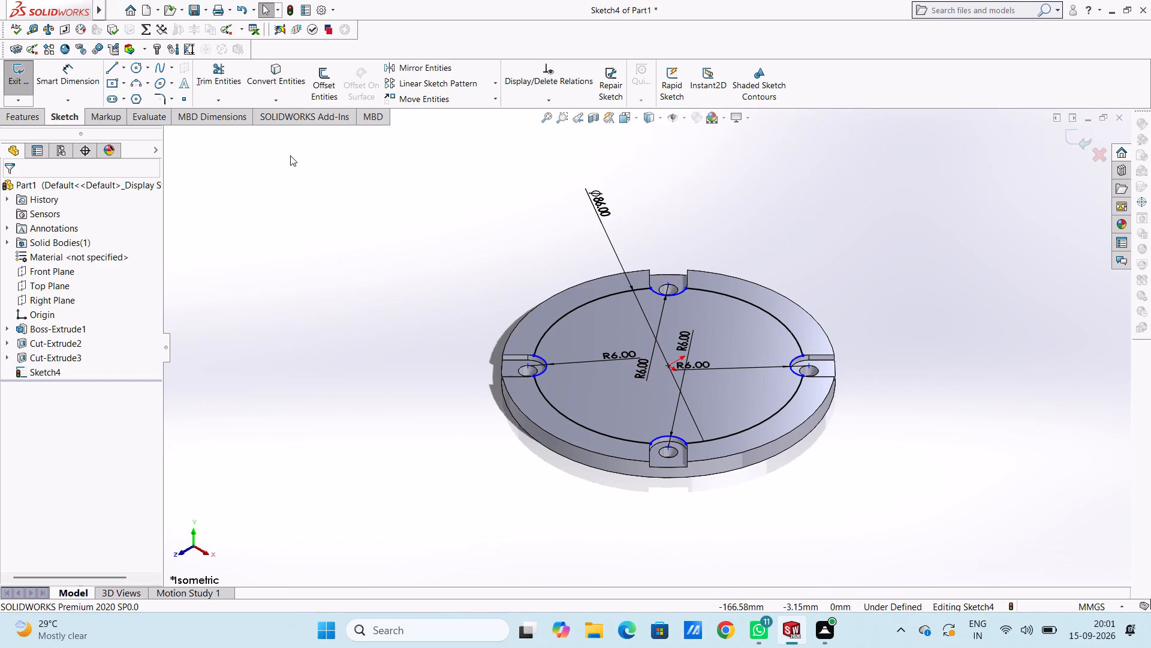
left_click(32, 122)
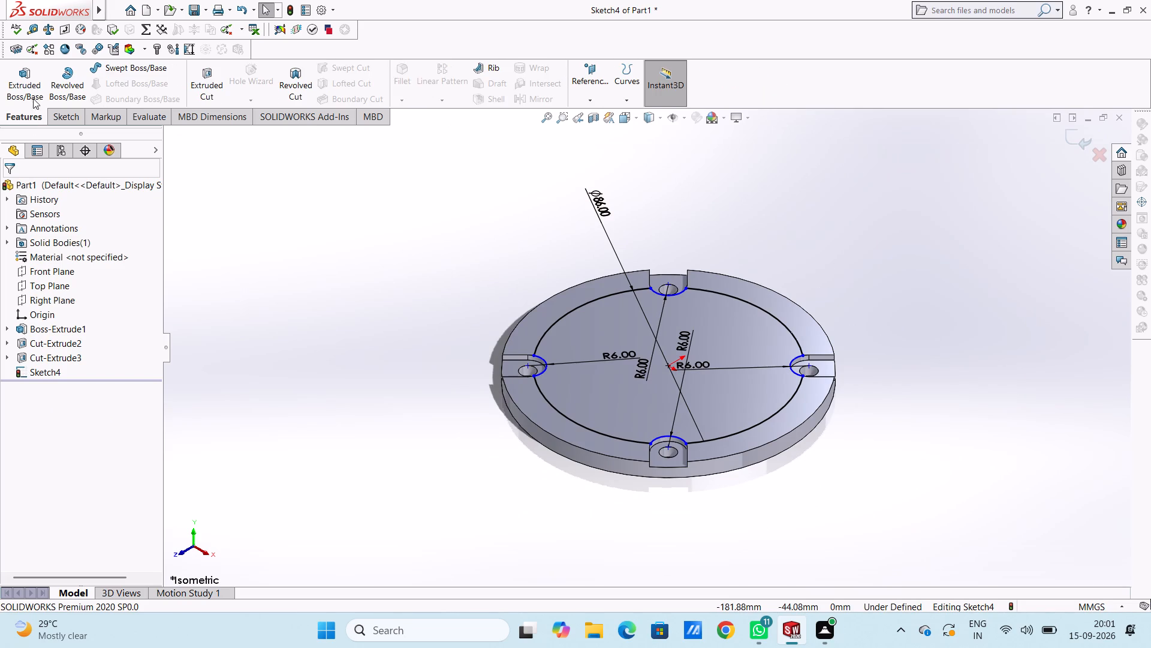
left_click(26, 89)
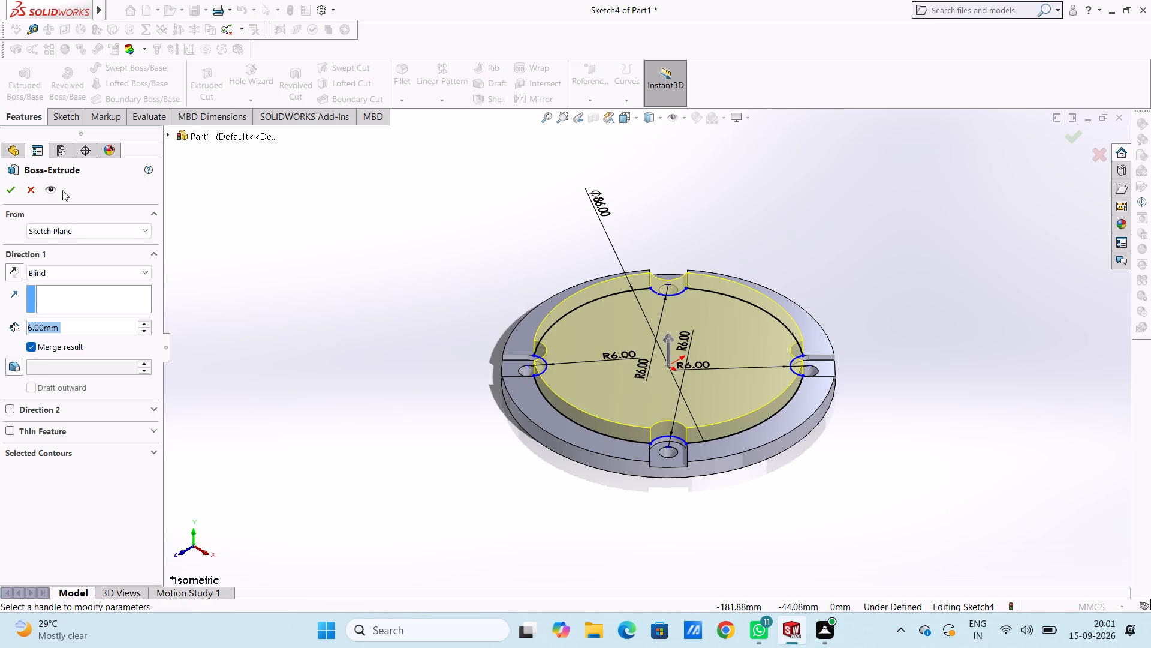
key("1")
key("Return")
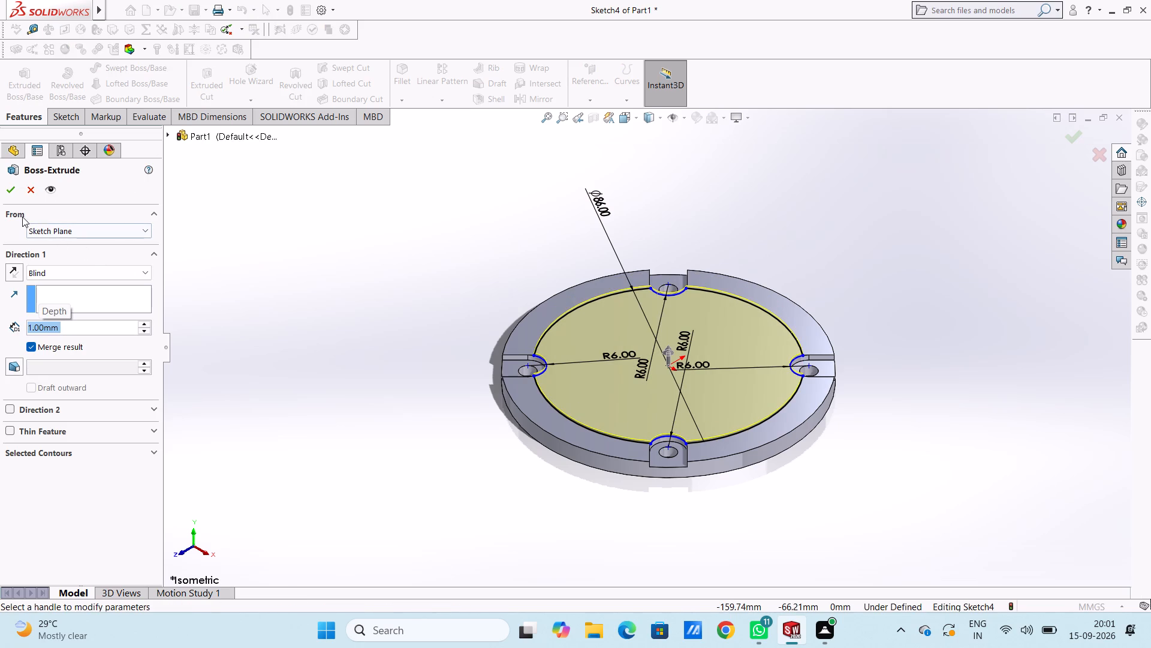
left_click(10, 187)
left_click(299, 286)
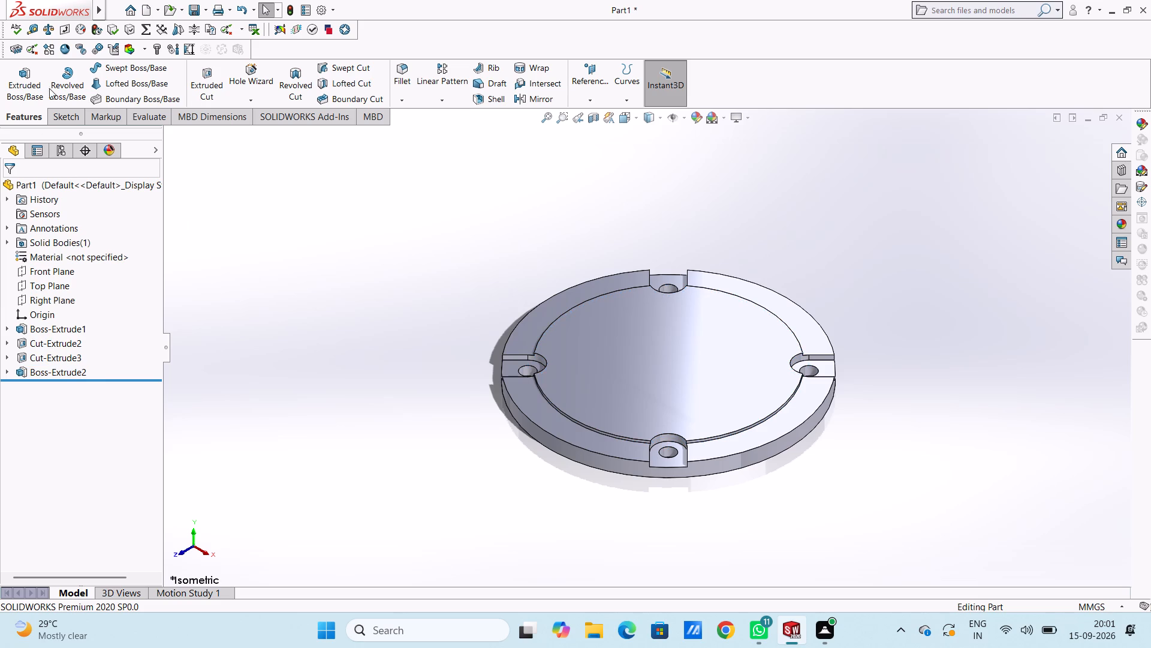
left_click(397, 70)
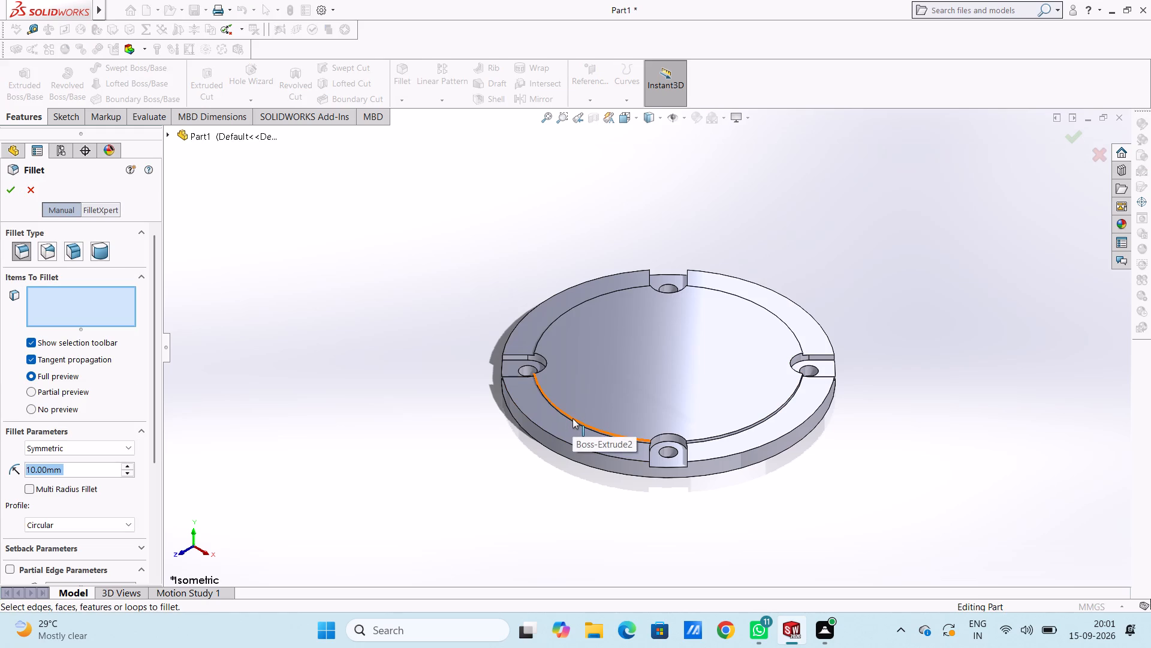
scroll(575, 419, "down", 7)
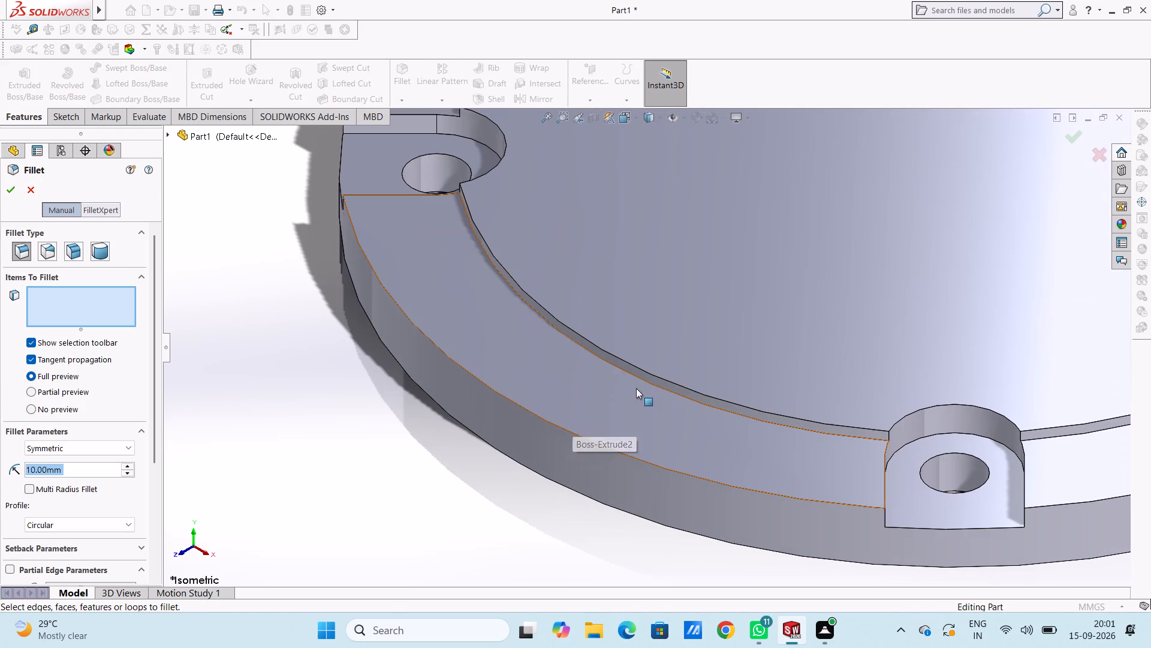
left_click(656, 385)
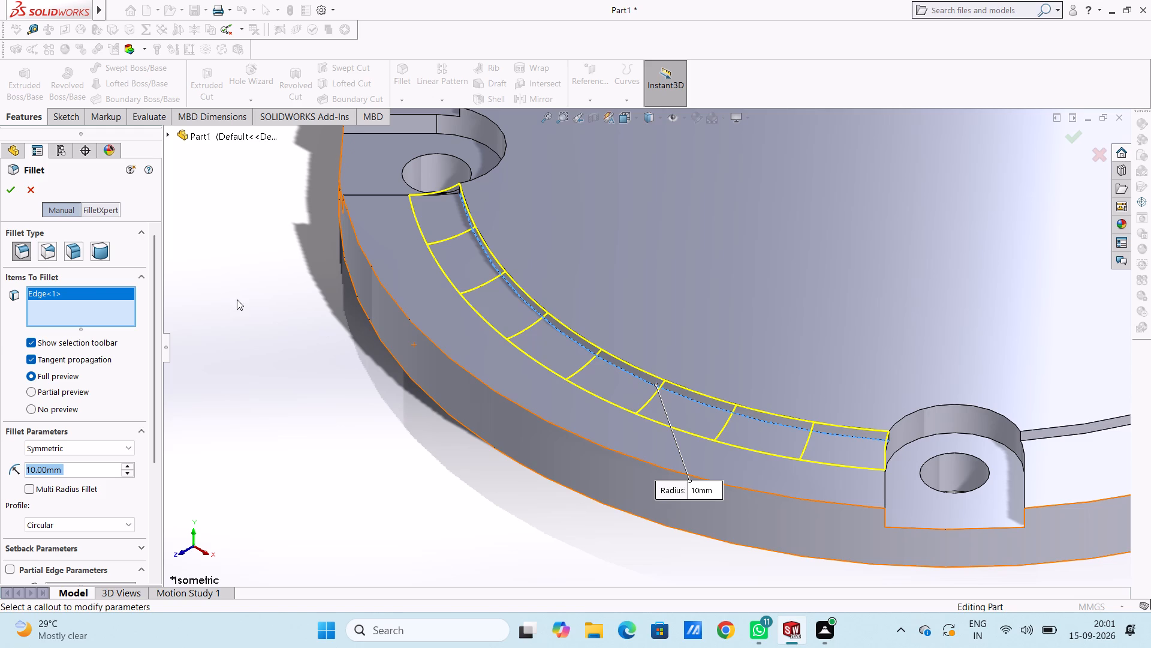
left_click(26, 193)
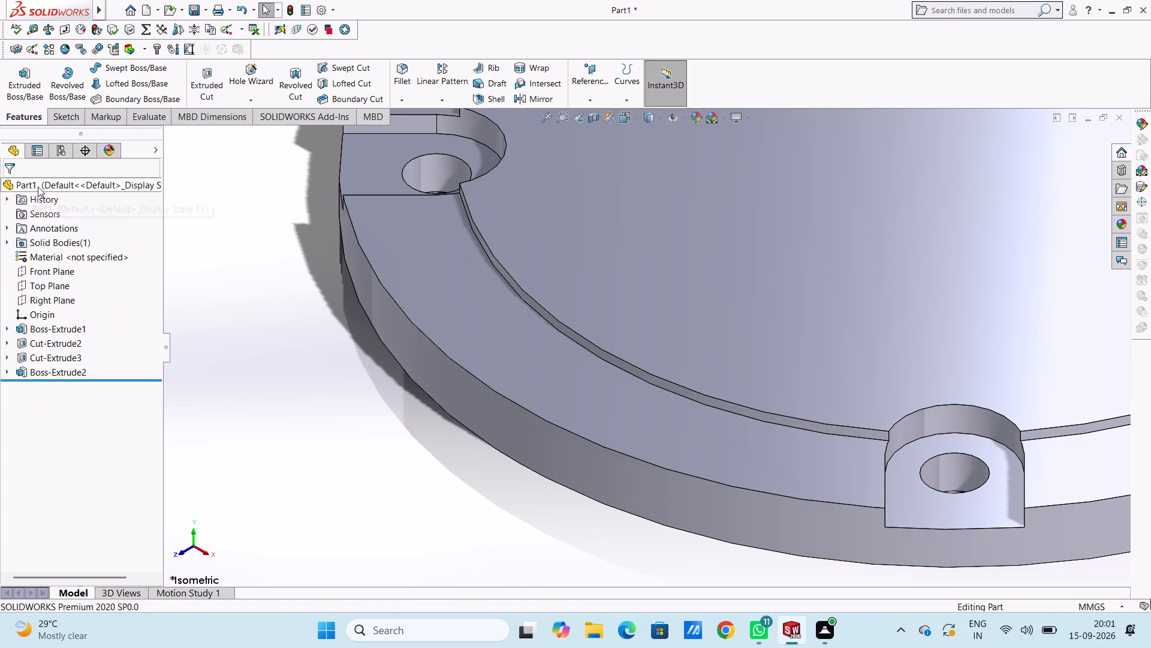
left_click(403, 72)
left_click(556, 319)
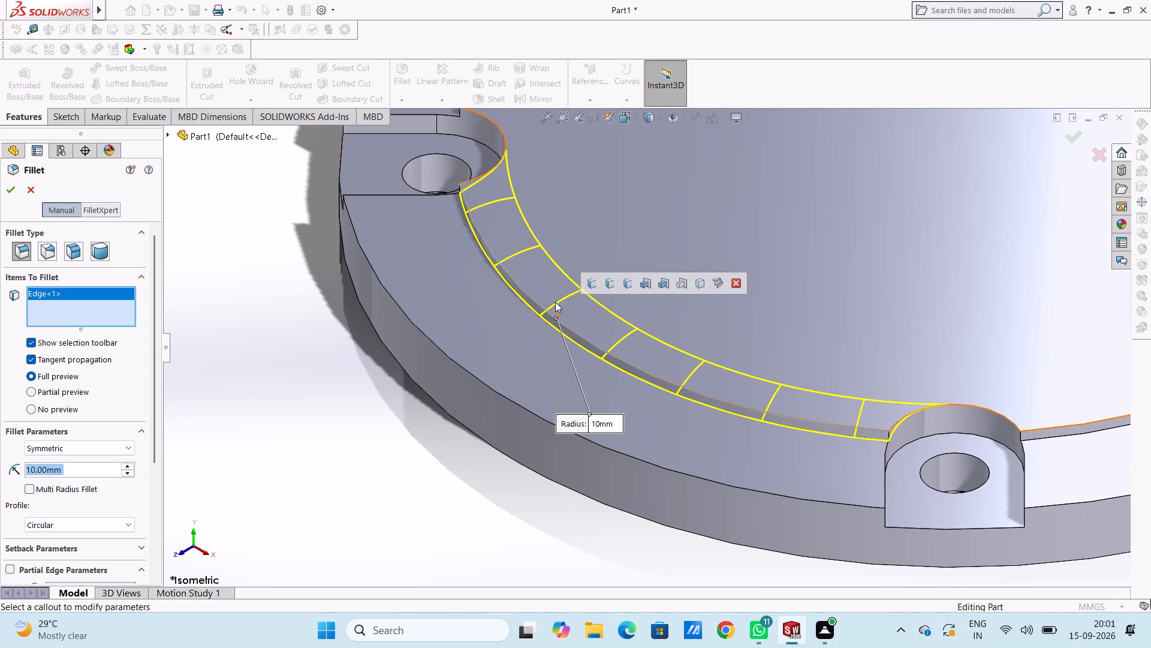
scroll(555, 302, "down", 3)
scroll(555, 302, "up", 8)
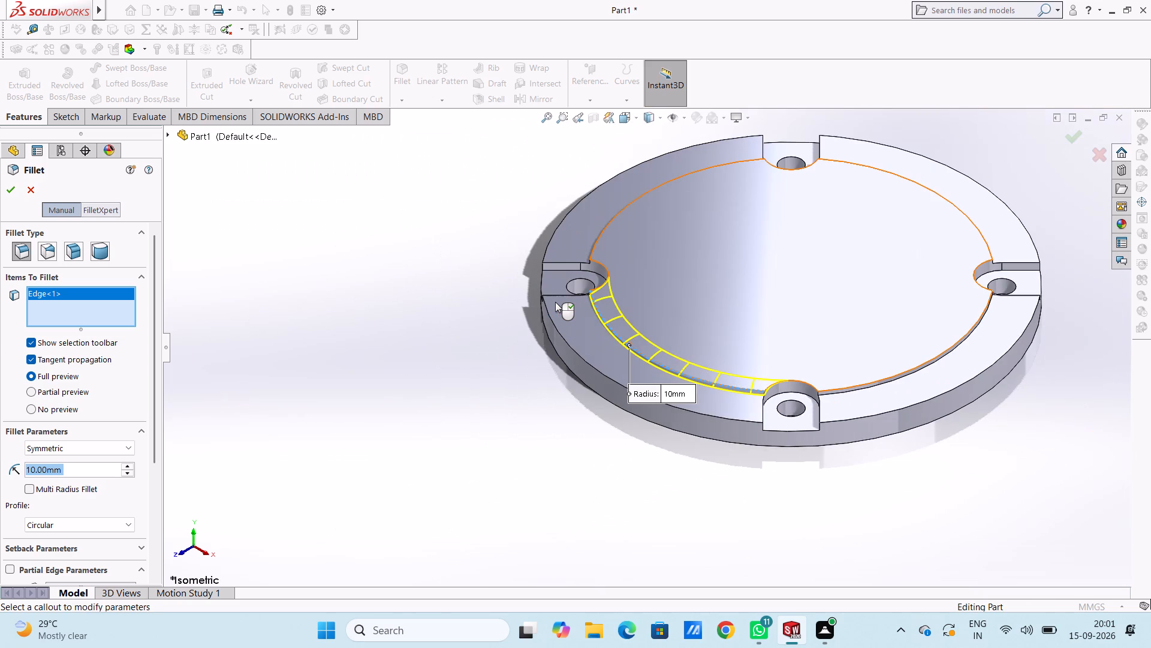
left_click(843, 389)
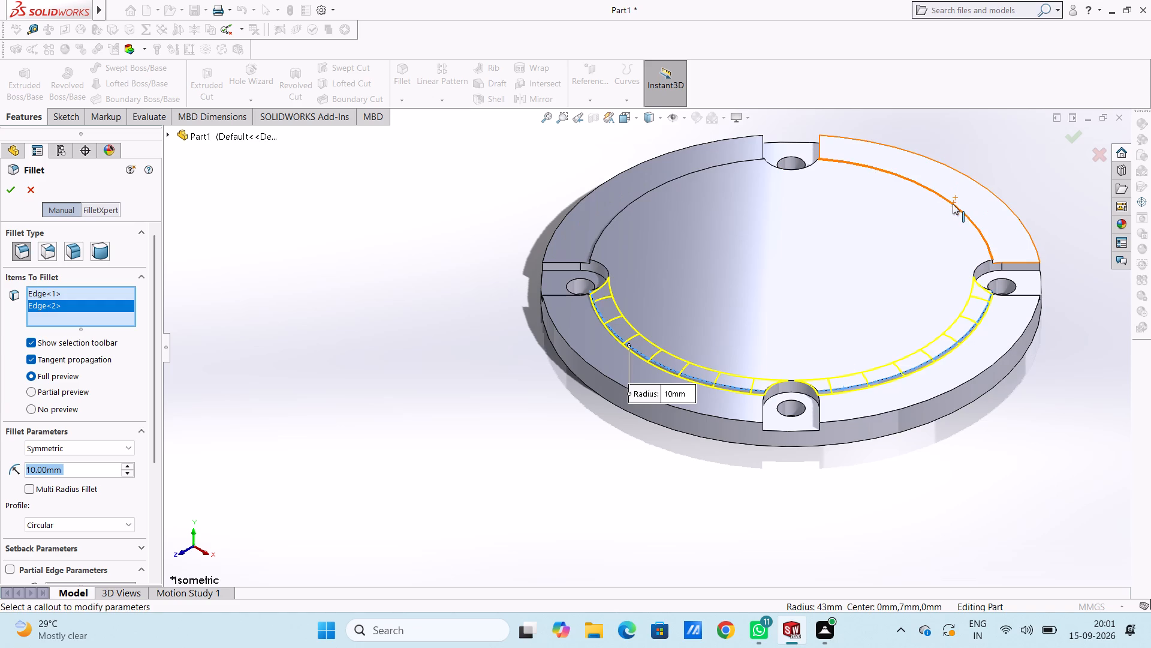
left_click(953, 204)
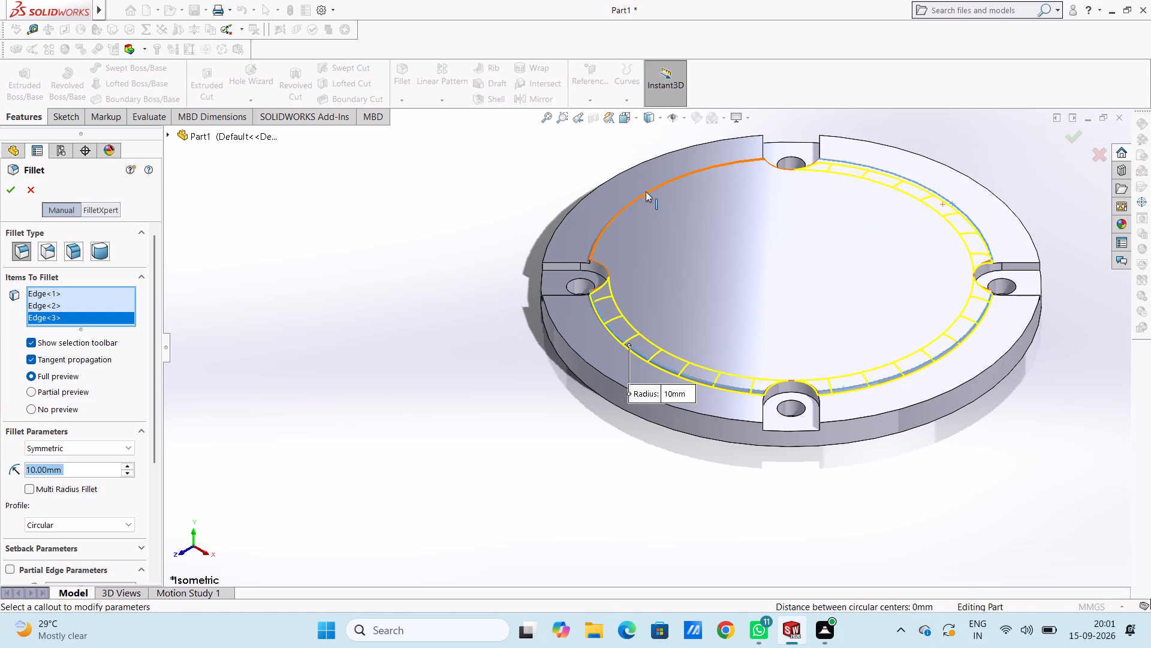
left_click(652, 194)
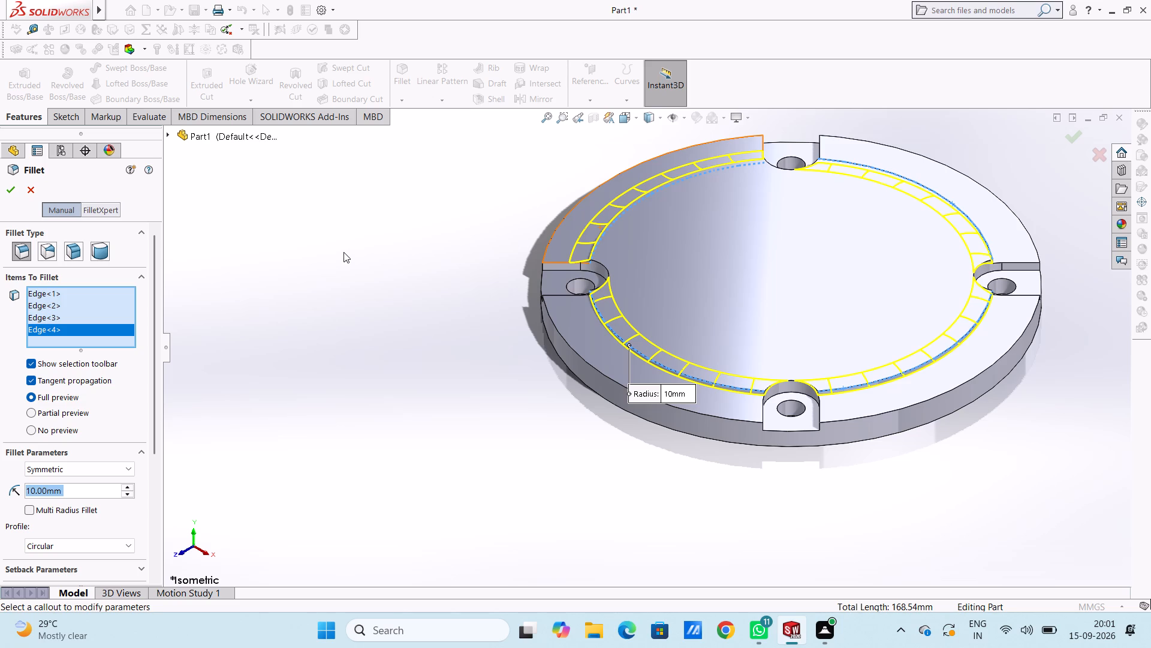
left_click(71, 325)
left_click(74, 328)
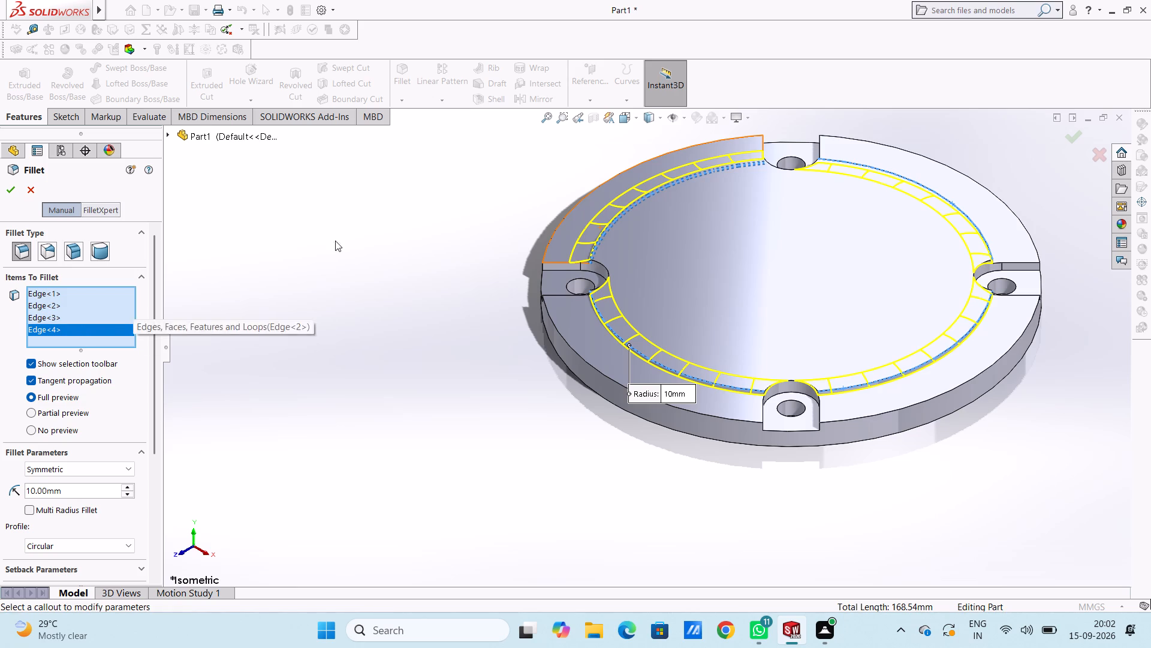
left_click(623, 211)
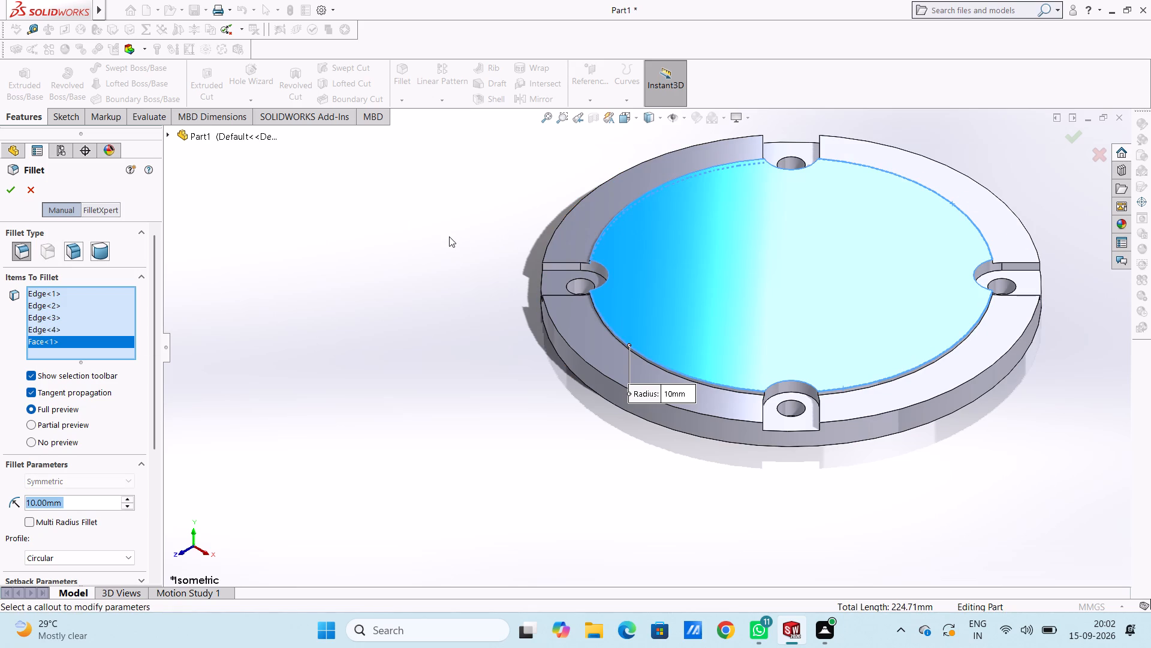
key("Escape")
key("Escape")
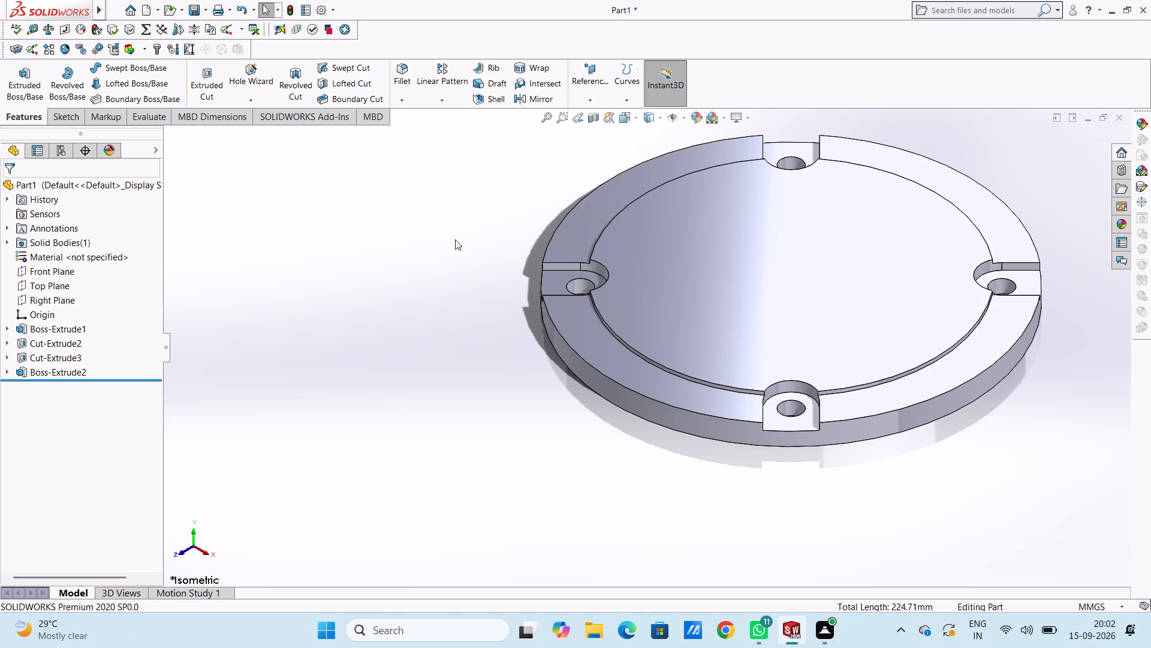
Fillet the four outer arc edges of the 1 mm high notched boss with a symmetric 1 mm radius.
left_click(400, 73)
left_click(633, 347)
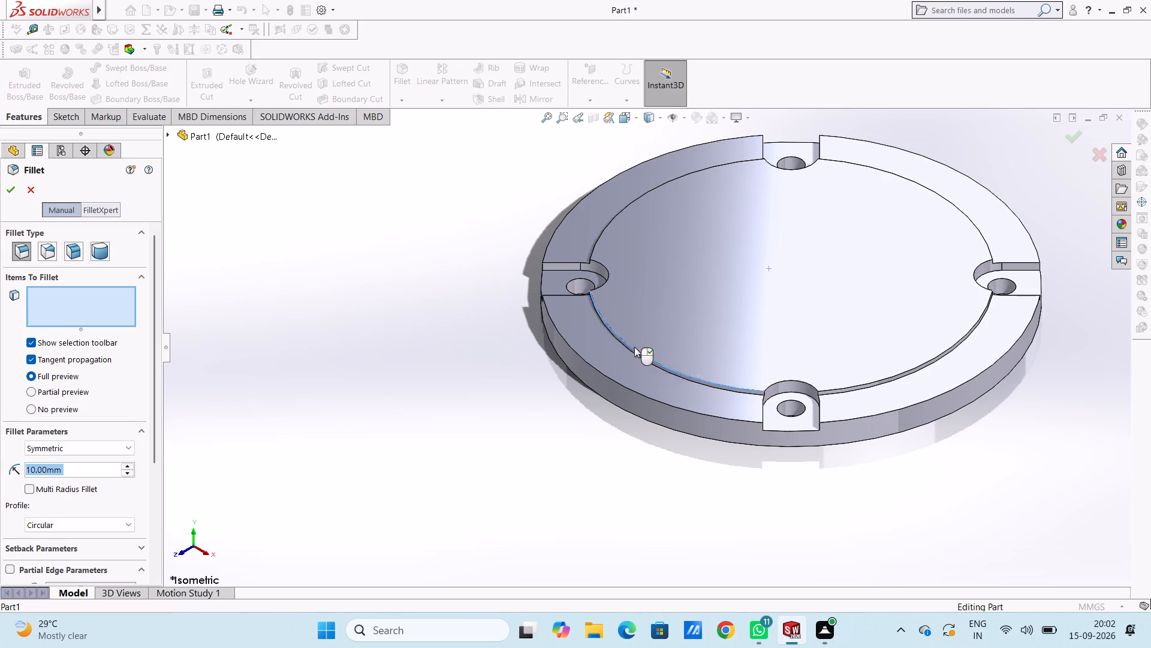
left_click(857, 386)
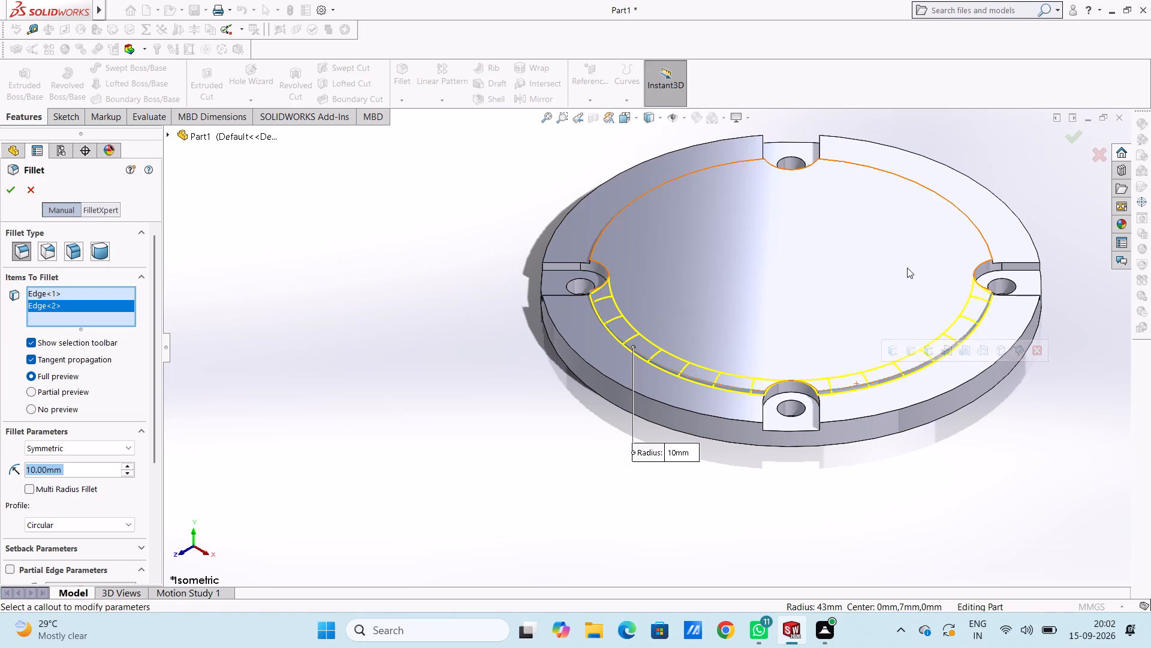
left_click(955, 211)
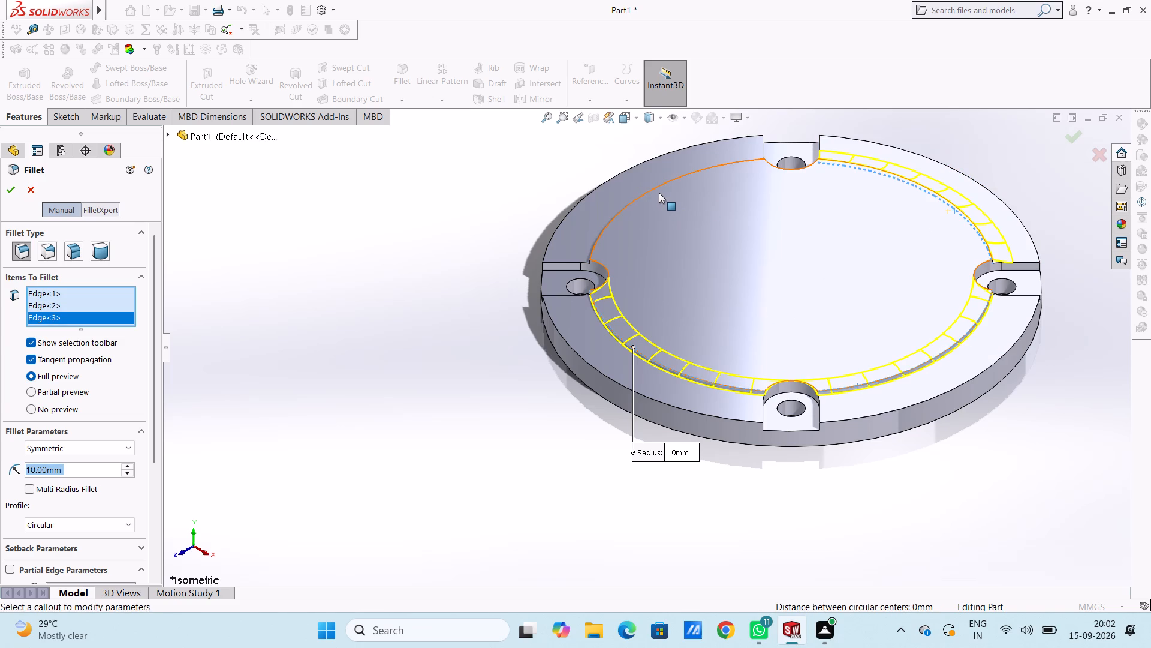
right_click(103, 317)
left_click(131, 340)
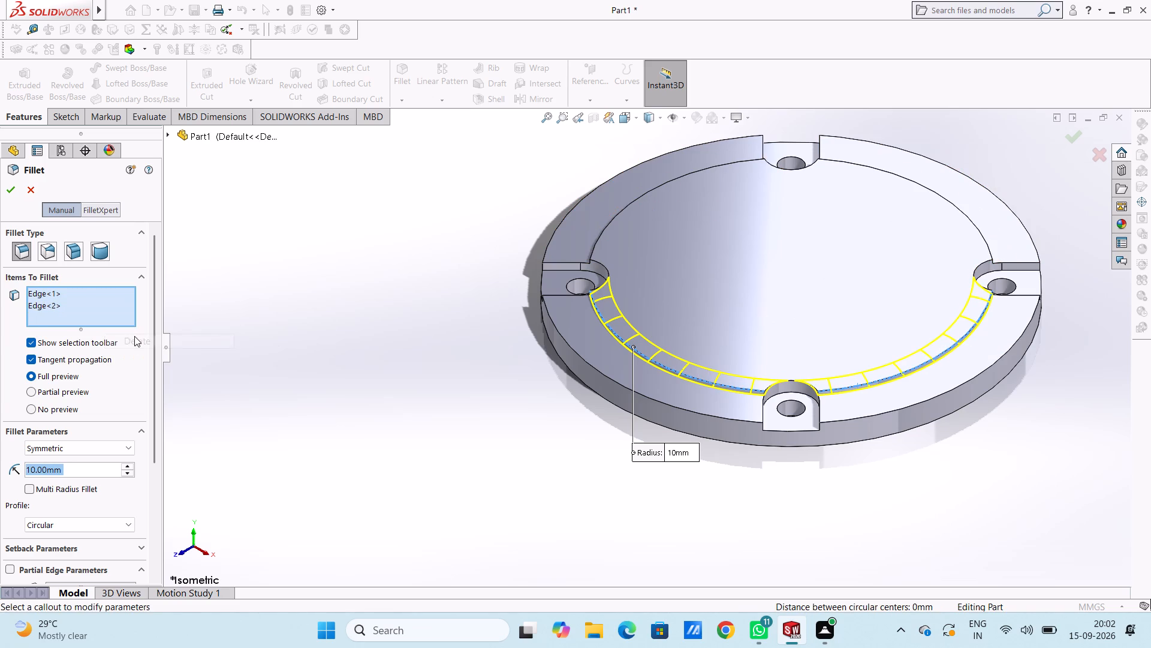
scroll(605, 229, "up", 3)
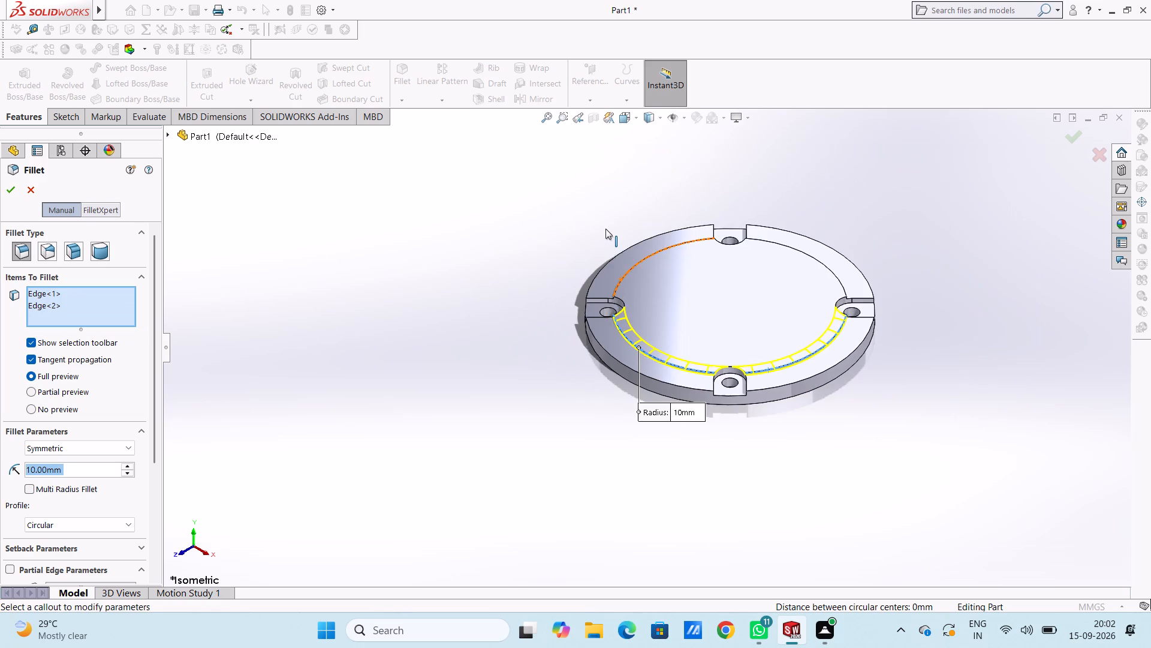
scroll(701, 260, "down", 7)
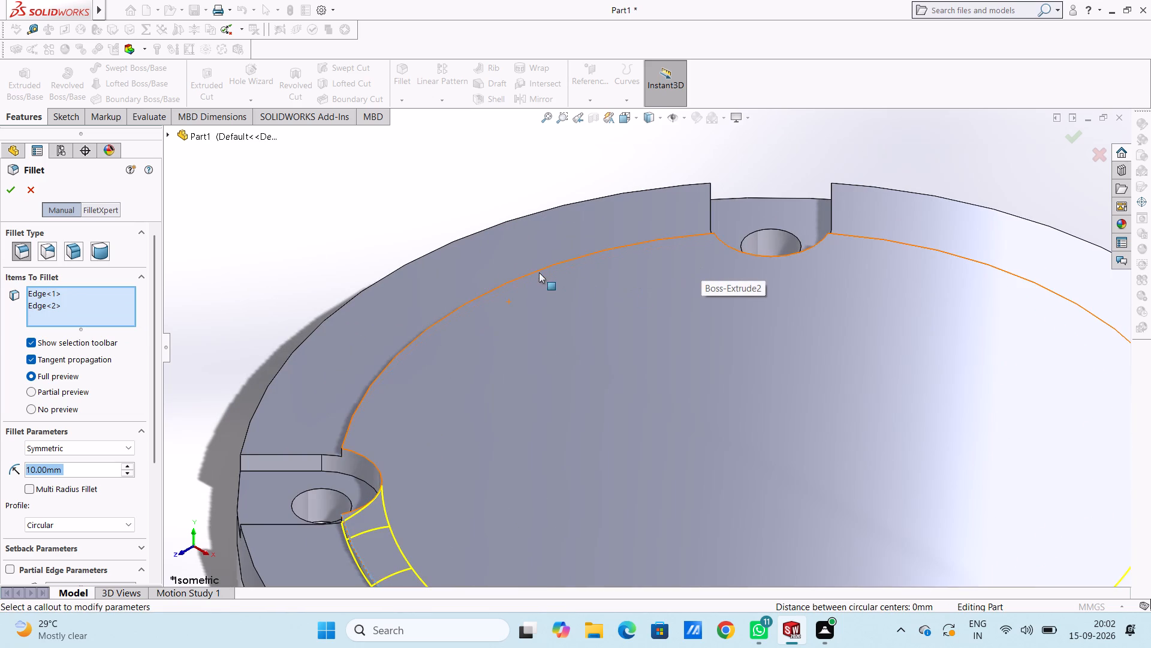
left_click(531, 273)
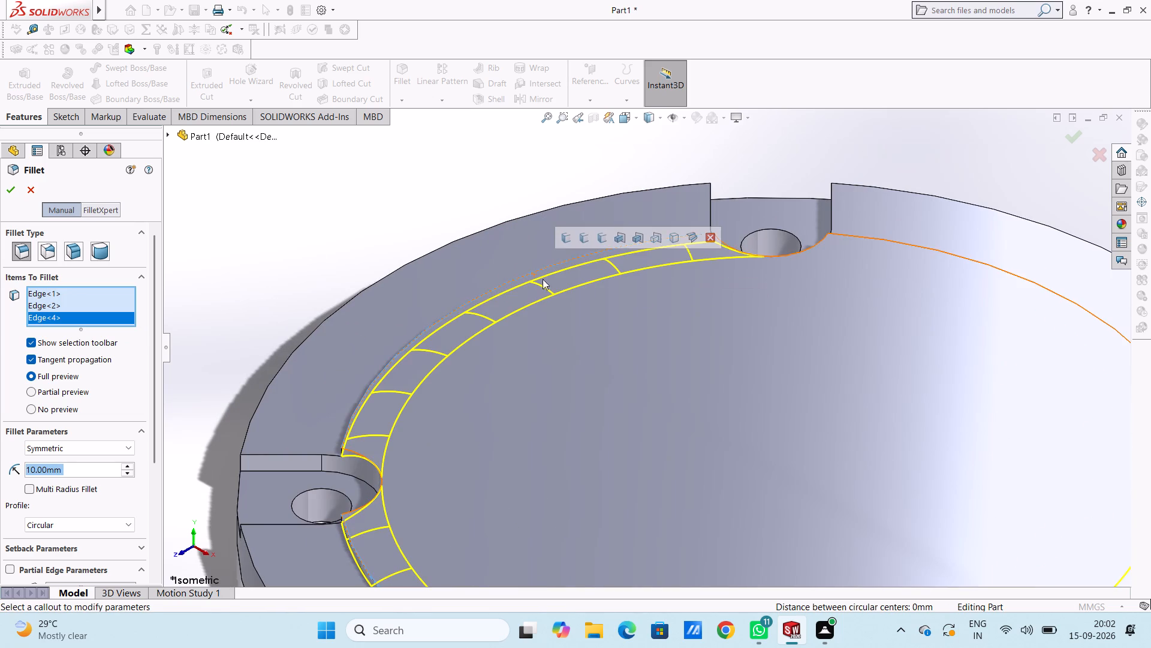
left_click(860, 237)
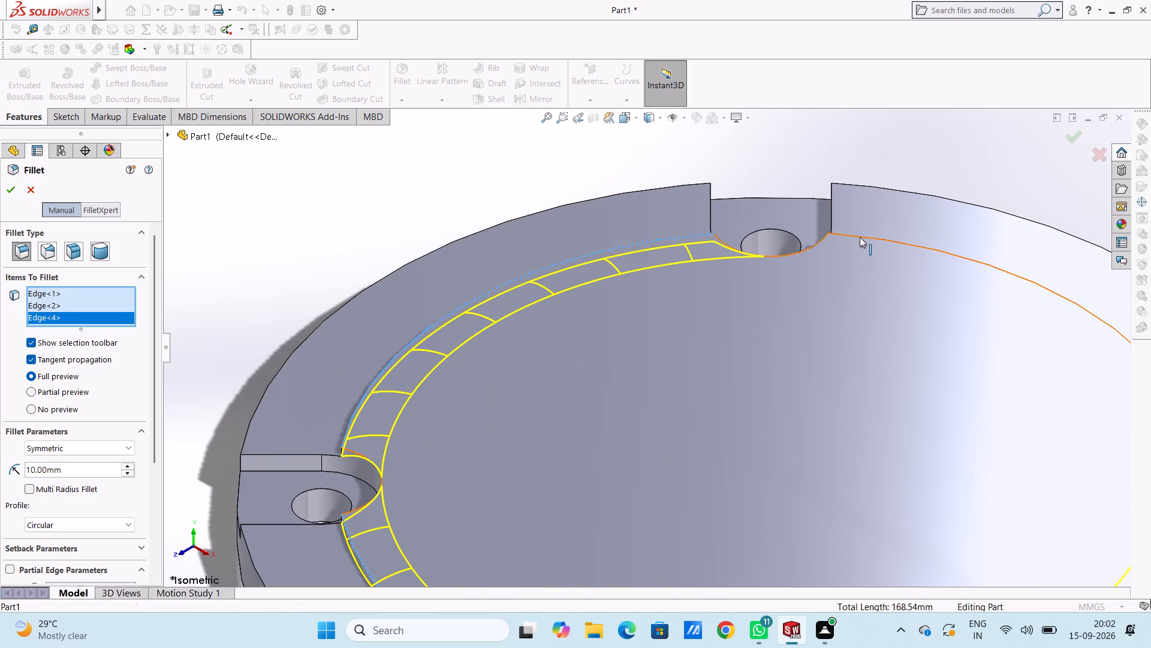
scroll(591, 318, "up", 1)
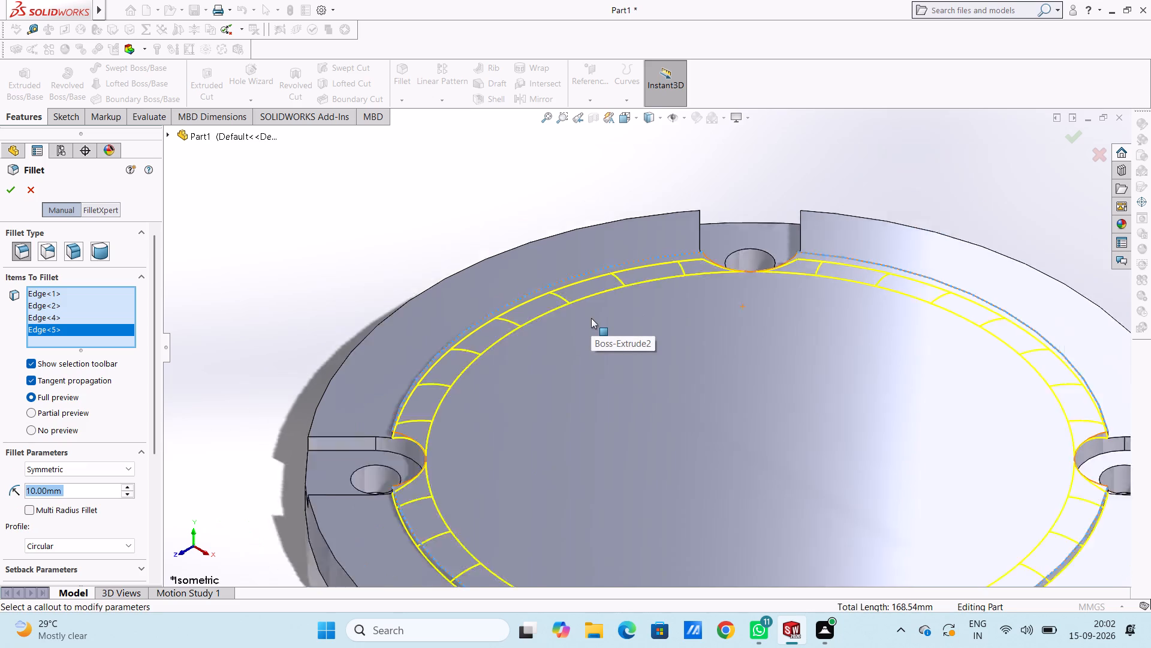
scroll(591, 318, "up", 2)
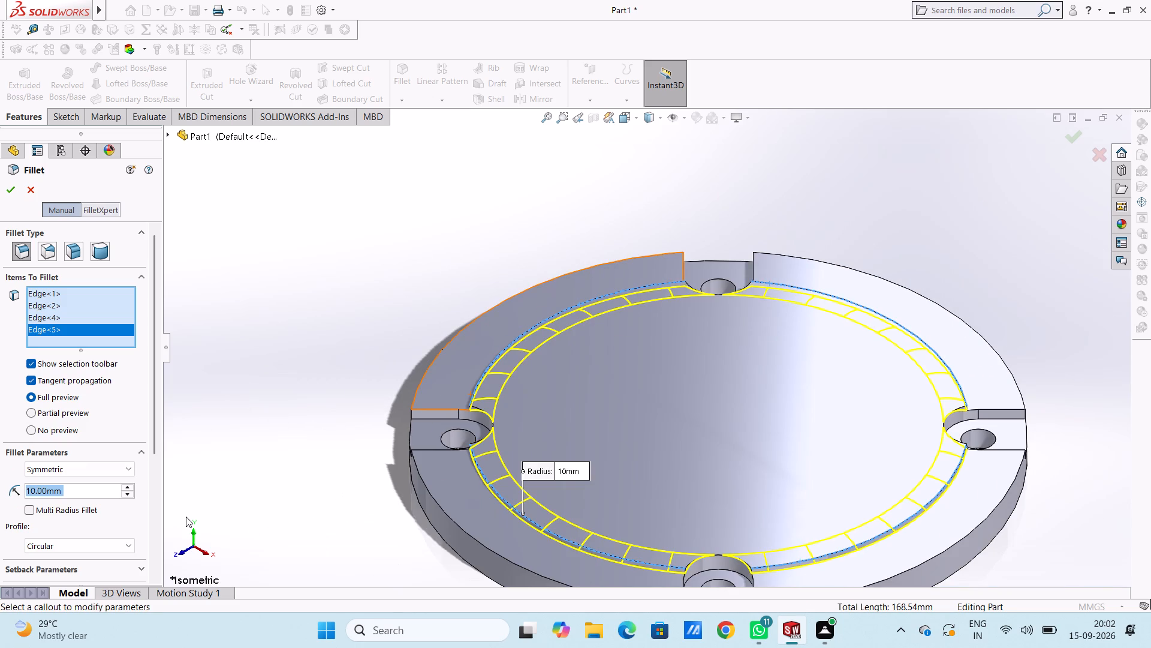
key("1")
key("Return")
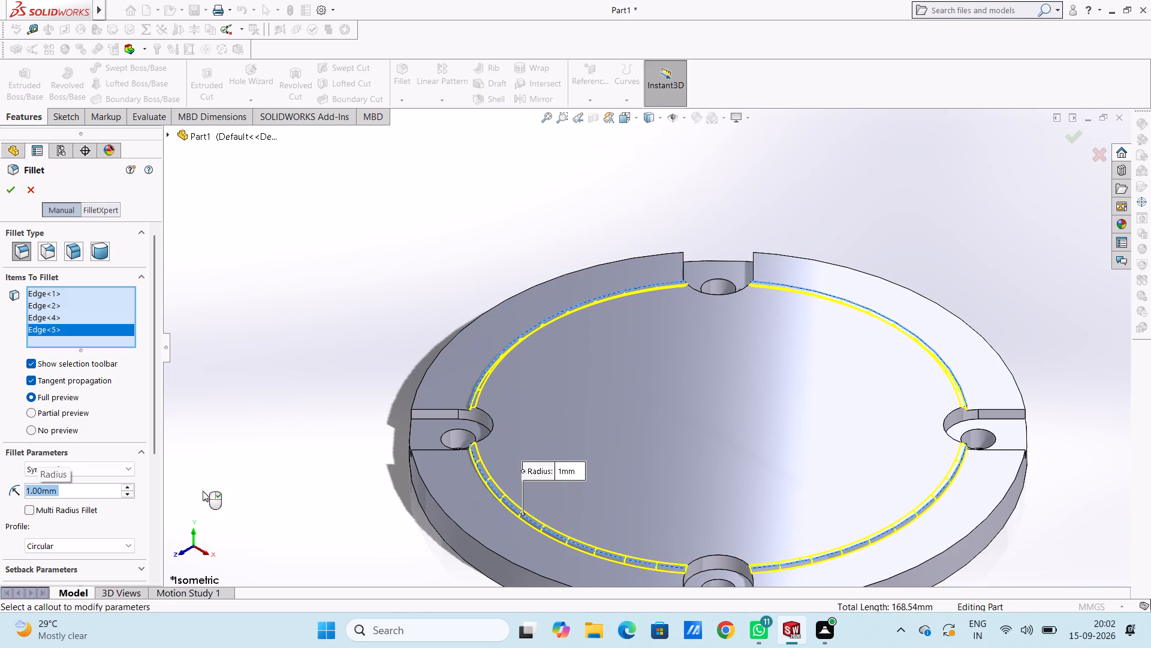
scroll(225, 460, "down", 2)
scroll(225, 460, "up", 4)
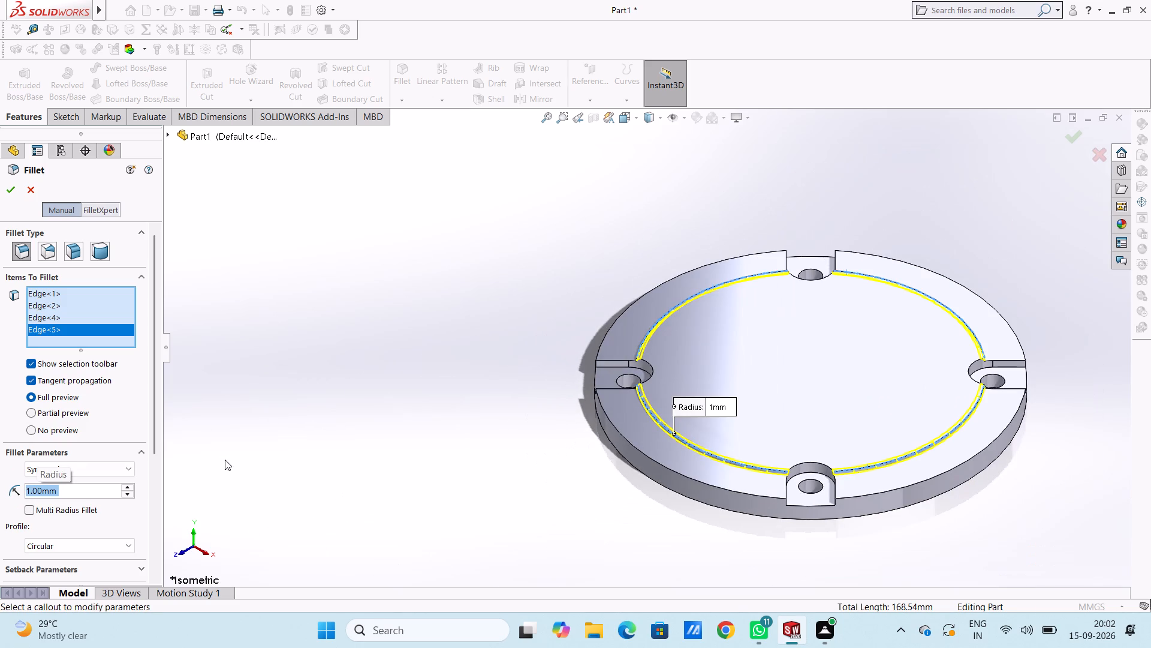
left_click(3, 188)
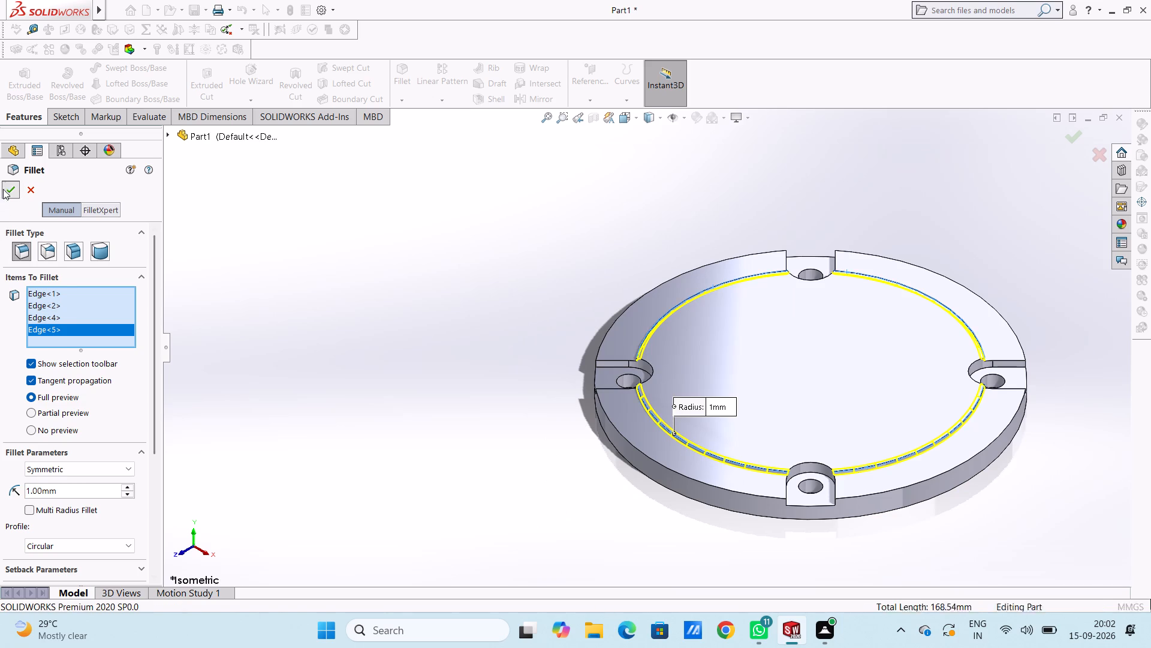
left_click(319, 268)
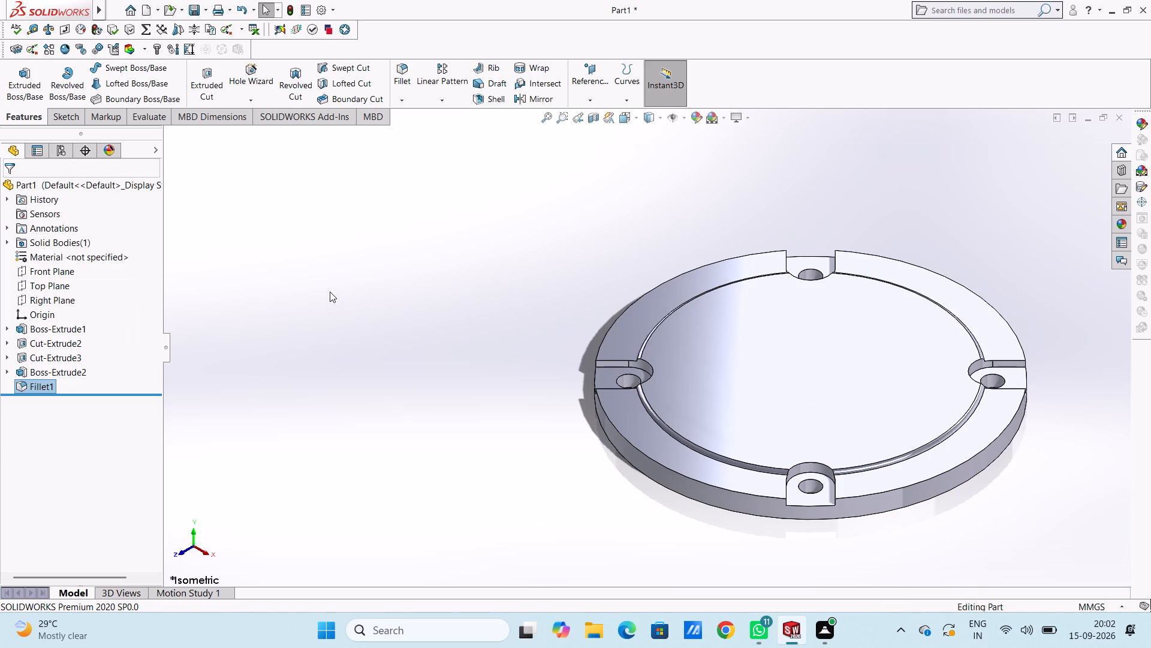
Start a sketch on the notched boss's top face and draw a circle of 20 mm radius centred on the origin.
key("ctrl+5")
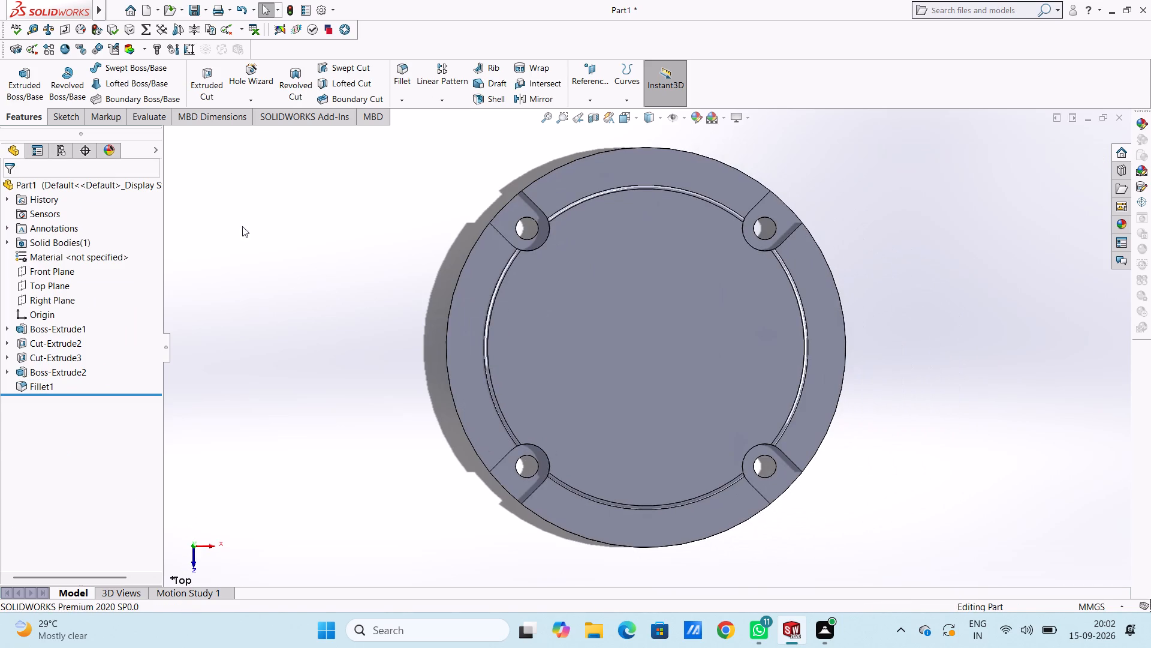
left_click(611, 306)
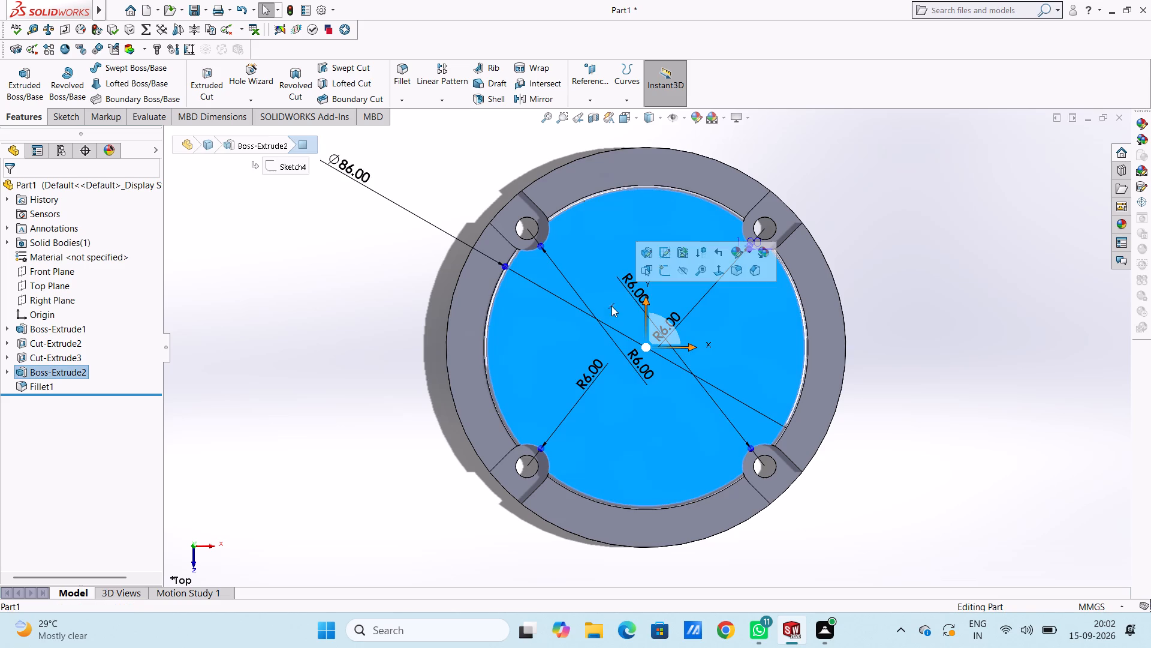
left_click(659, 274)
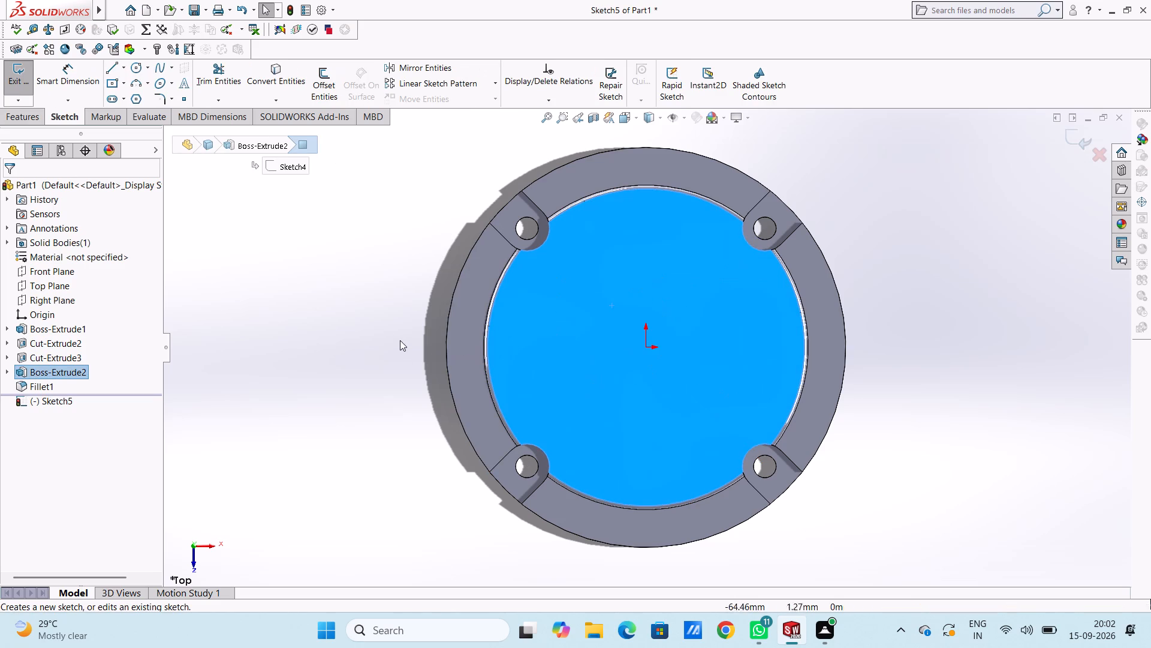
left_click(385, 329)
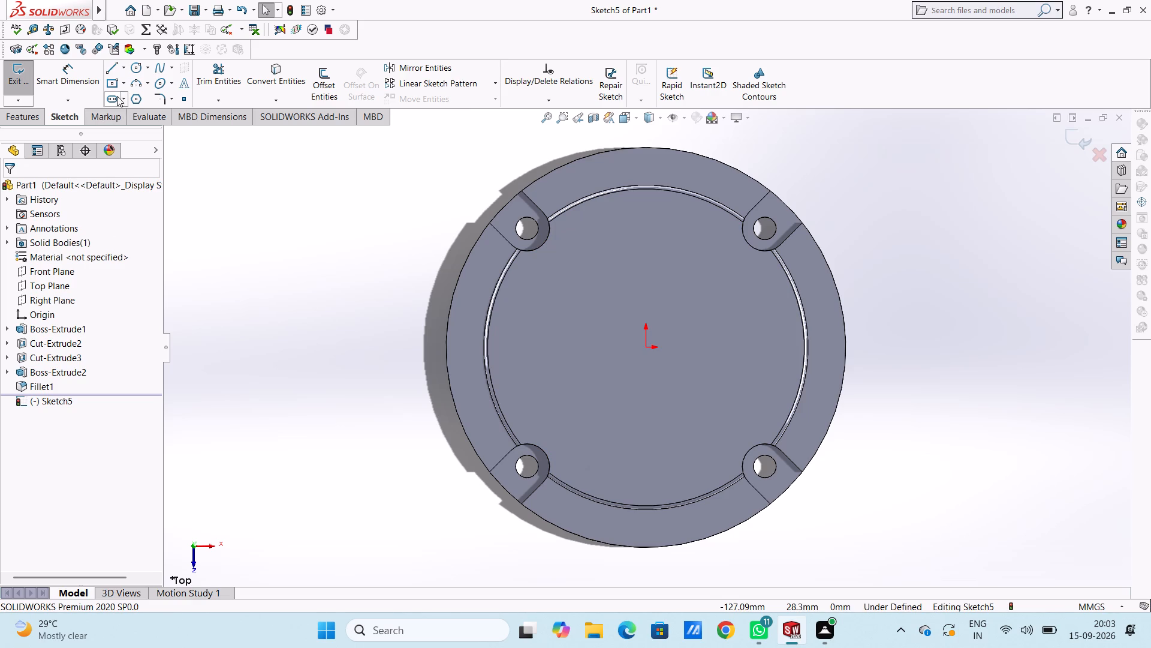
left_click(137, 67)
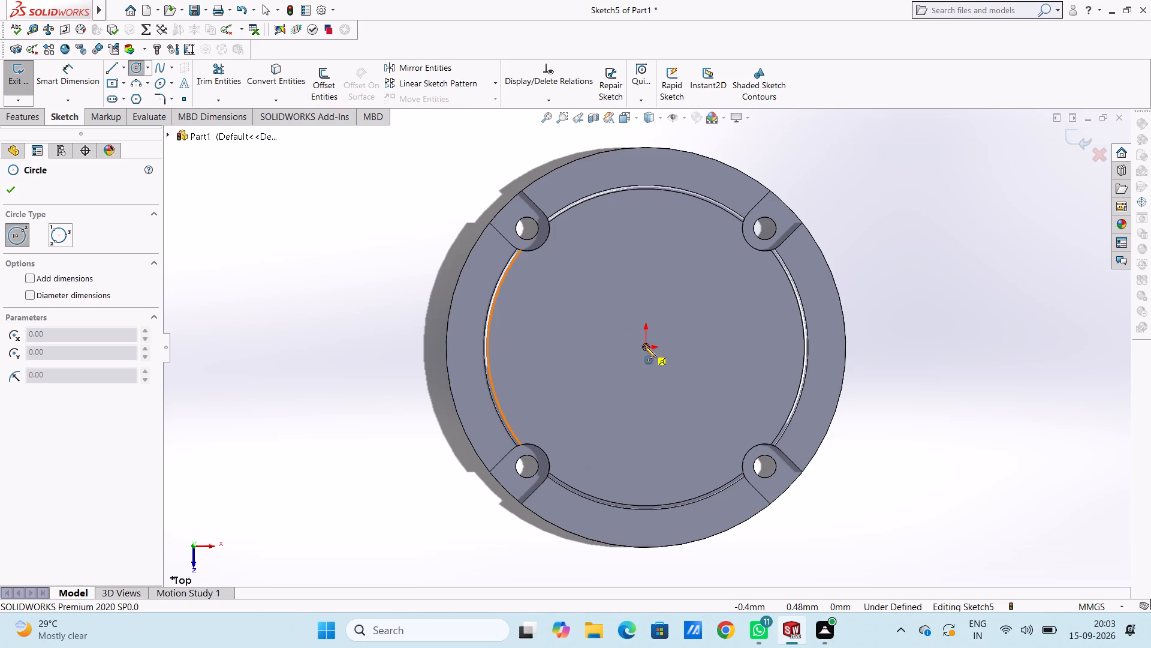
left_click(644, 346)
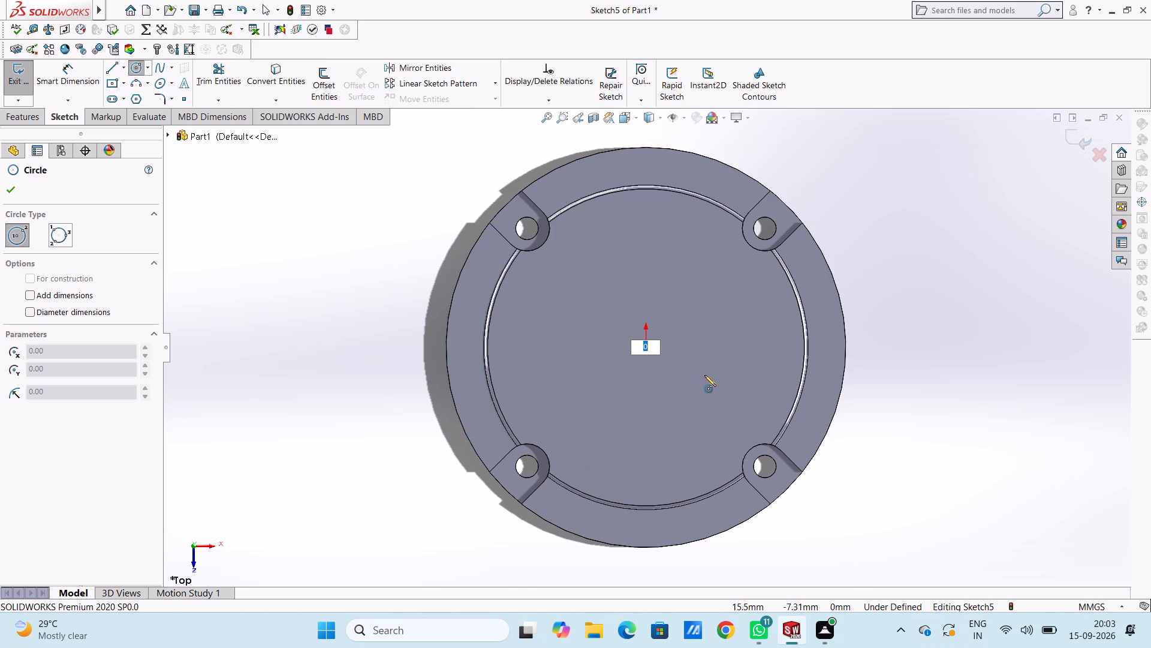
type("20")
key("Return")
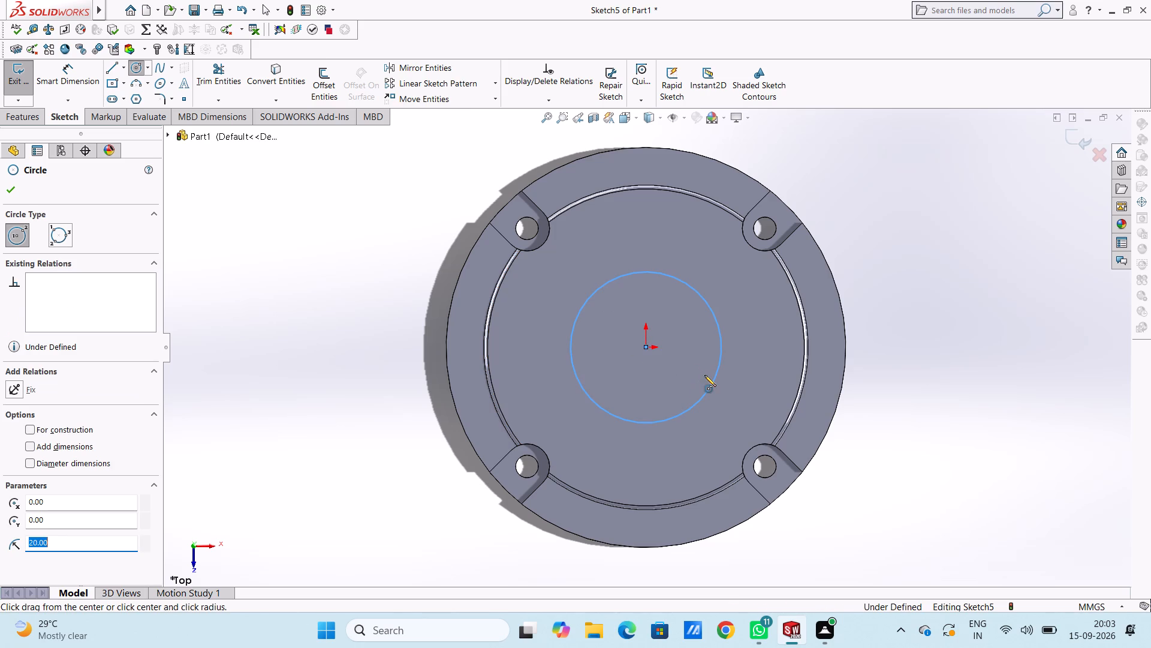
key("Escape")
key("grave")
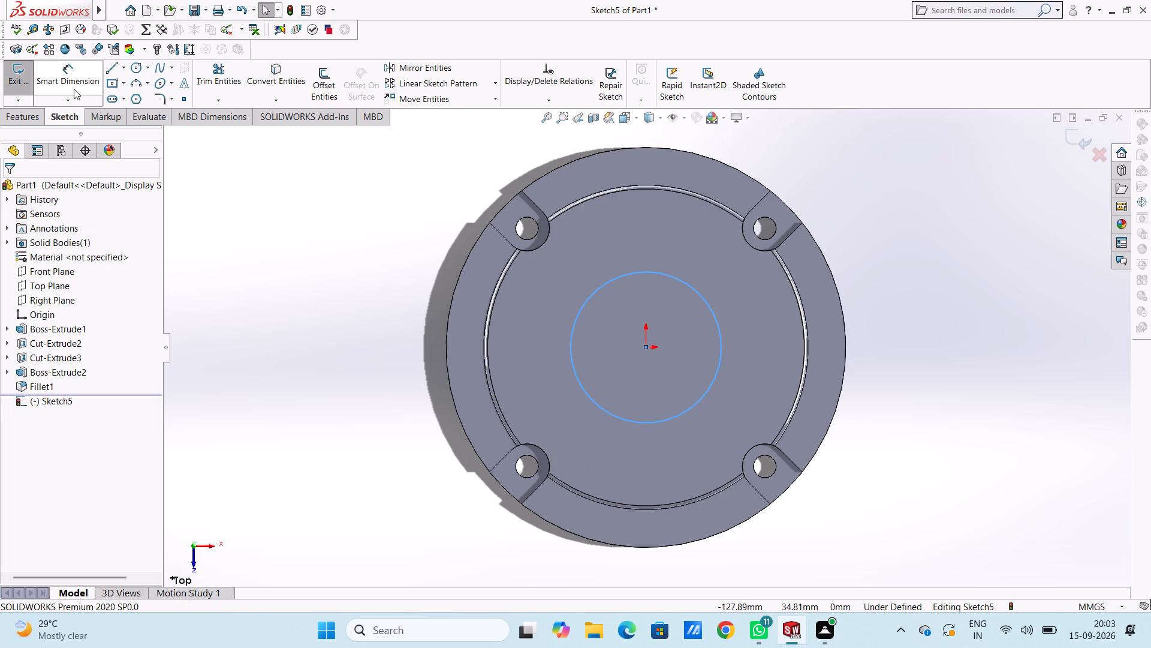
Dimension the central circle's diameter as 40 mm.
left_click(73, 86)
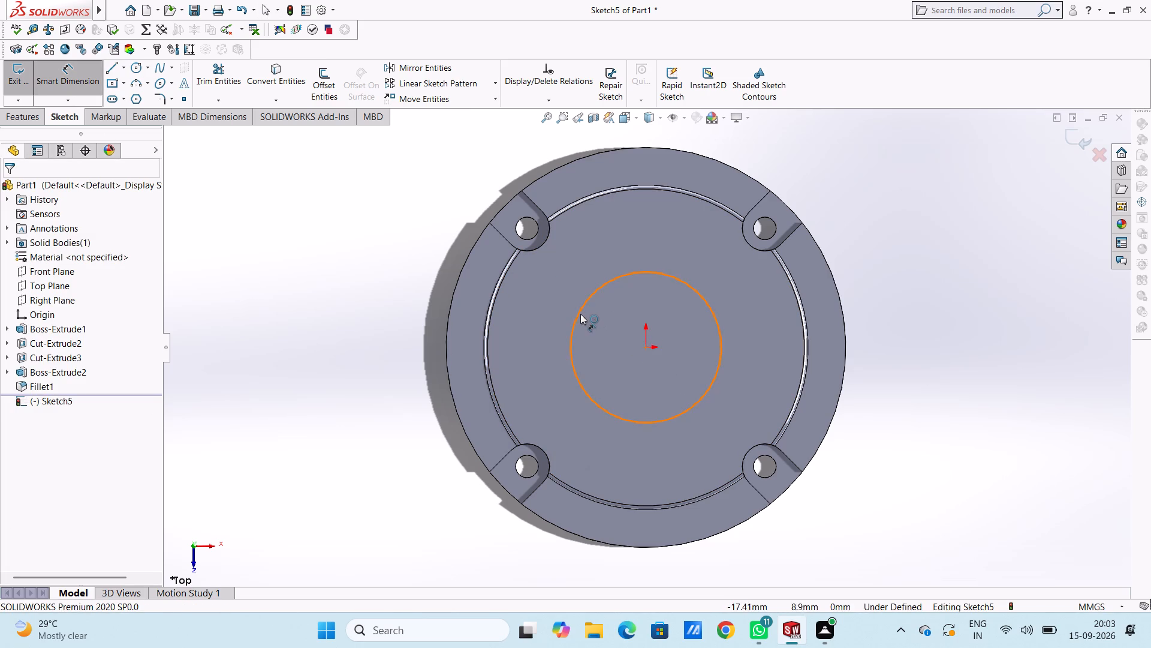
left_click(580, 313)
left_click(370, 205)
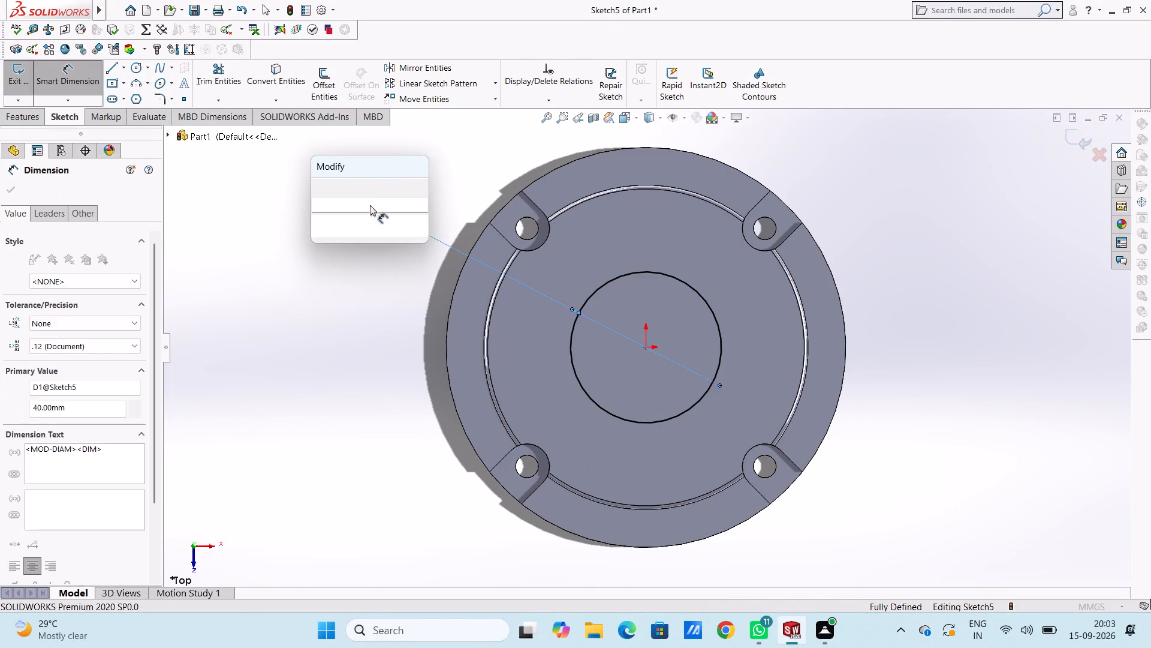
key("Return")
left_click(360, 238)
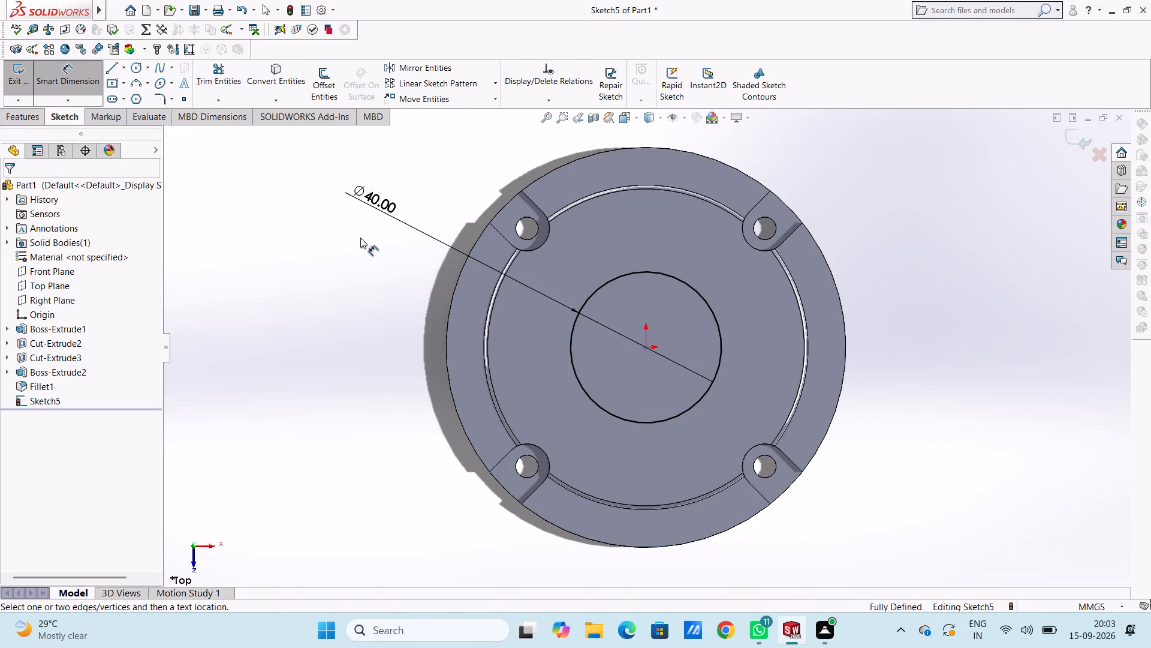
key("Escape")
Extrude the 40 mm circle upward as a blind boss 50 mm high, merged with the disc.
key("ctrl+7")
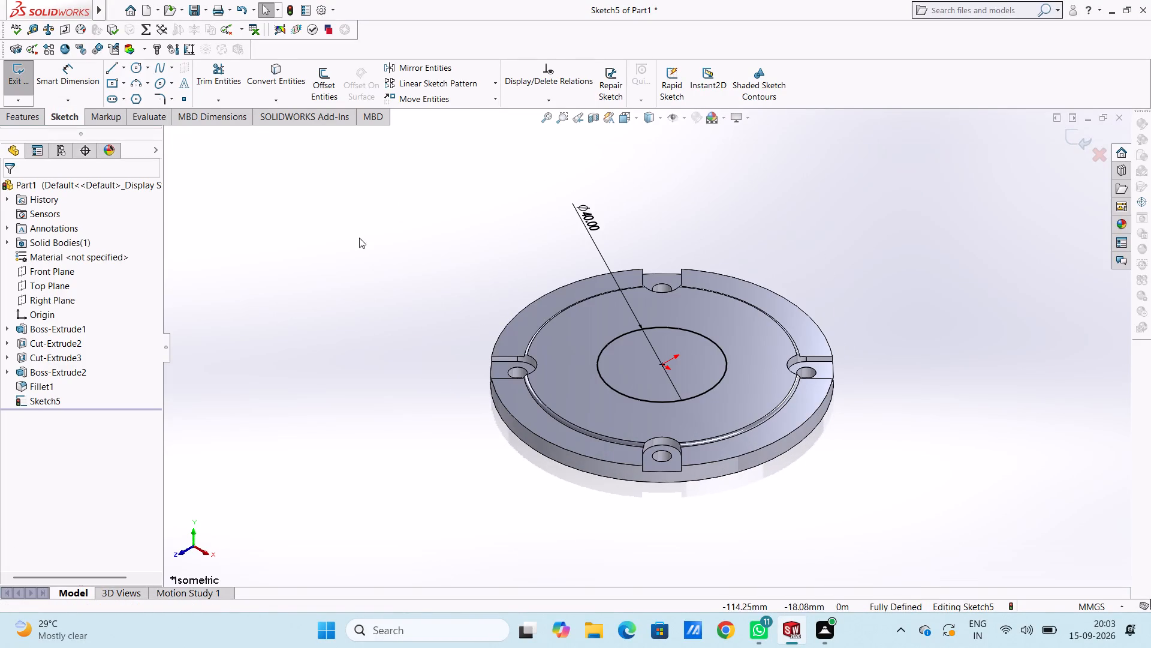
left_click(24, 116)
left_click(26, 74)
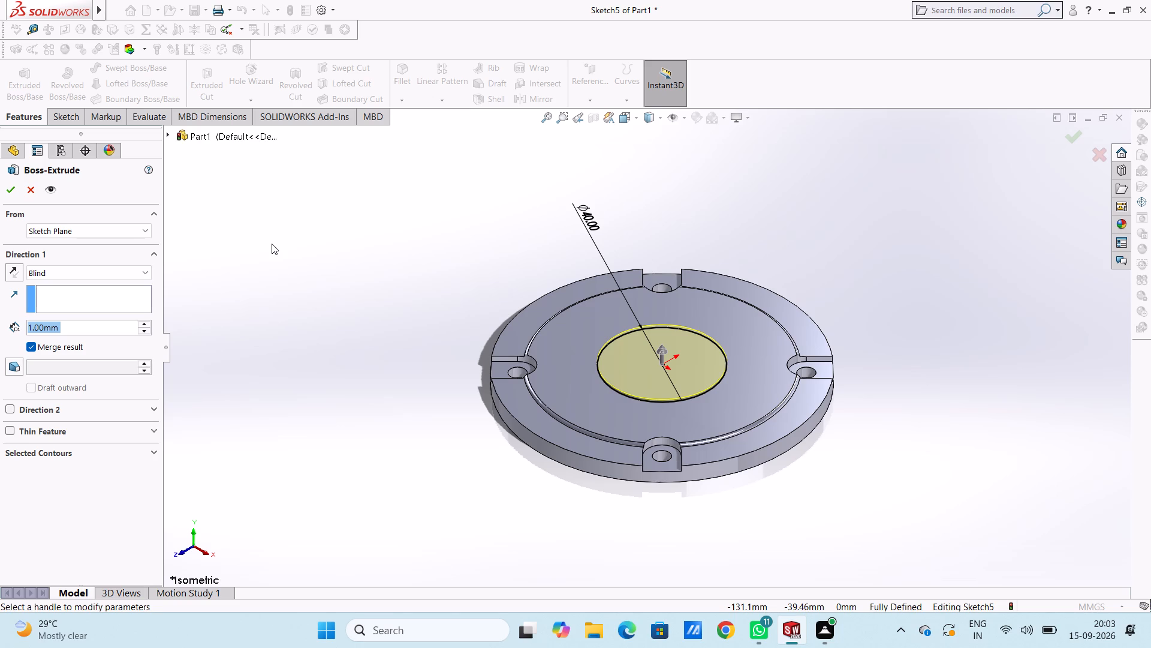
type("50")
key("Return")
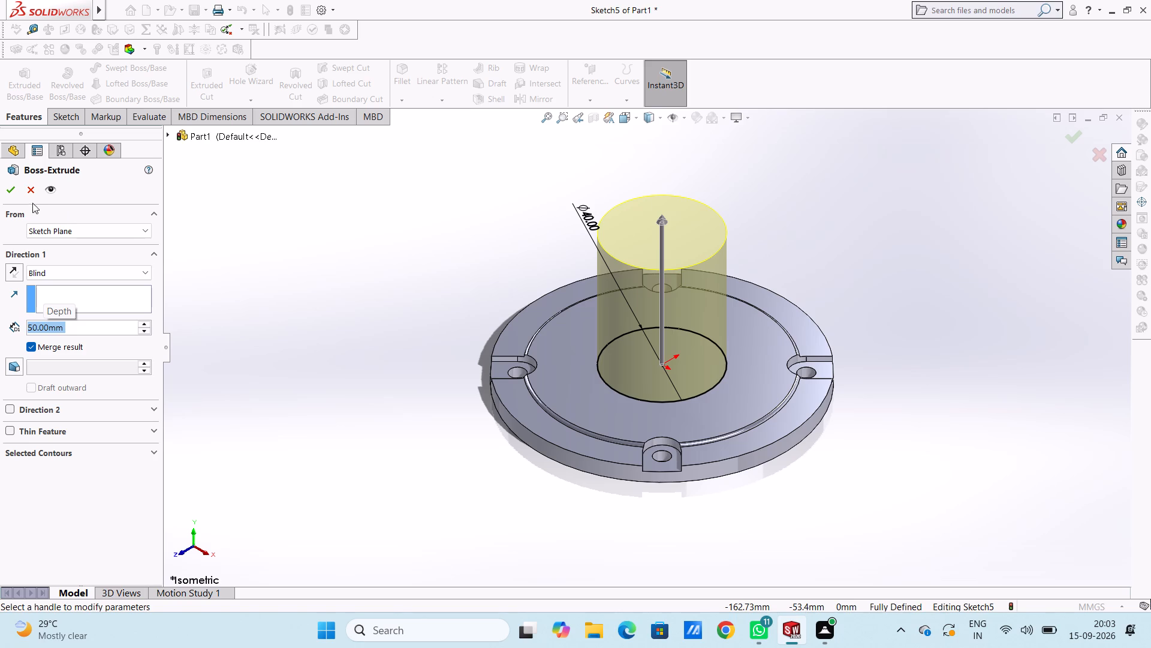
left_click(5, 196)
left_click(281, 257)
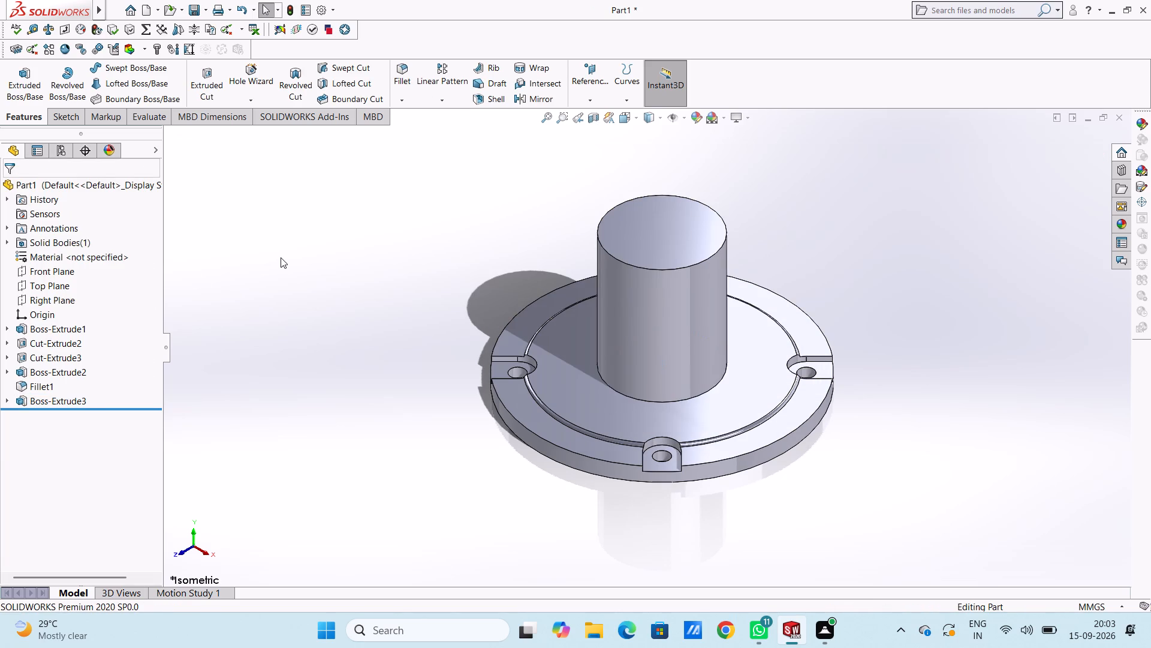
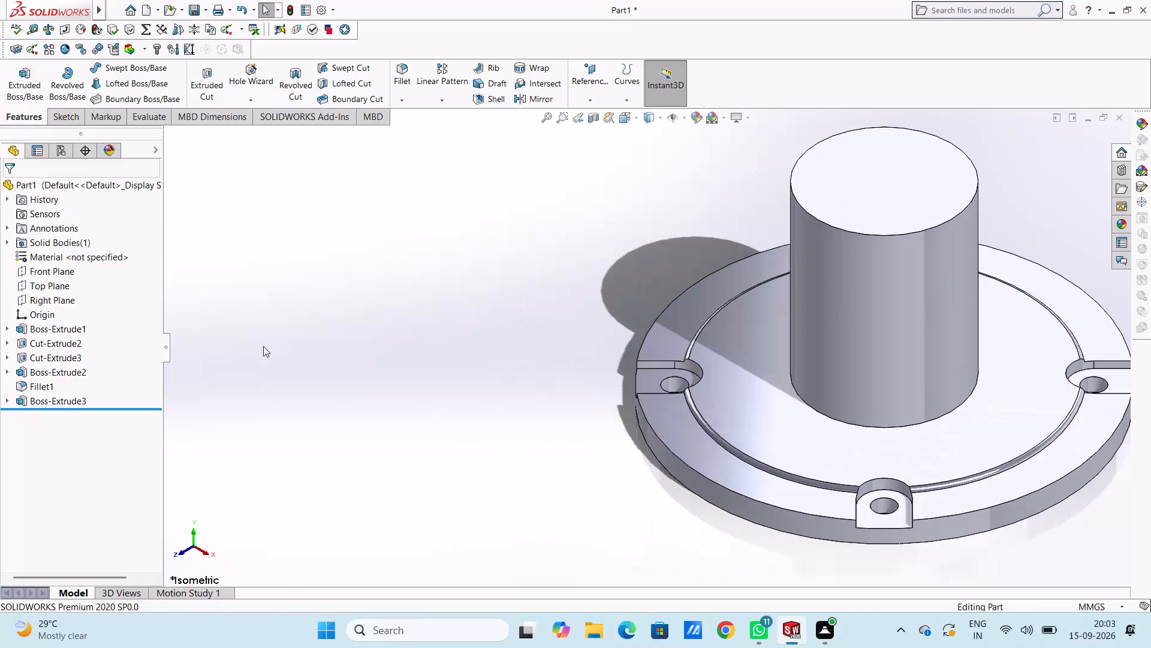
Start a sketch on the central cylinder's top face and draw two circles of 20 mm and 18 mm radius centred on the origin.
scroll(263, 346, "up", 2)
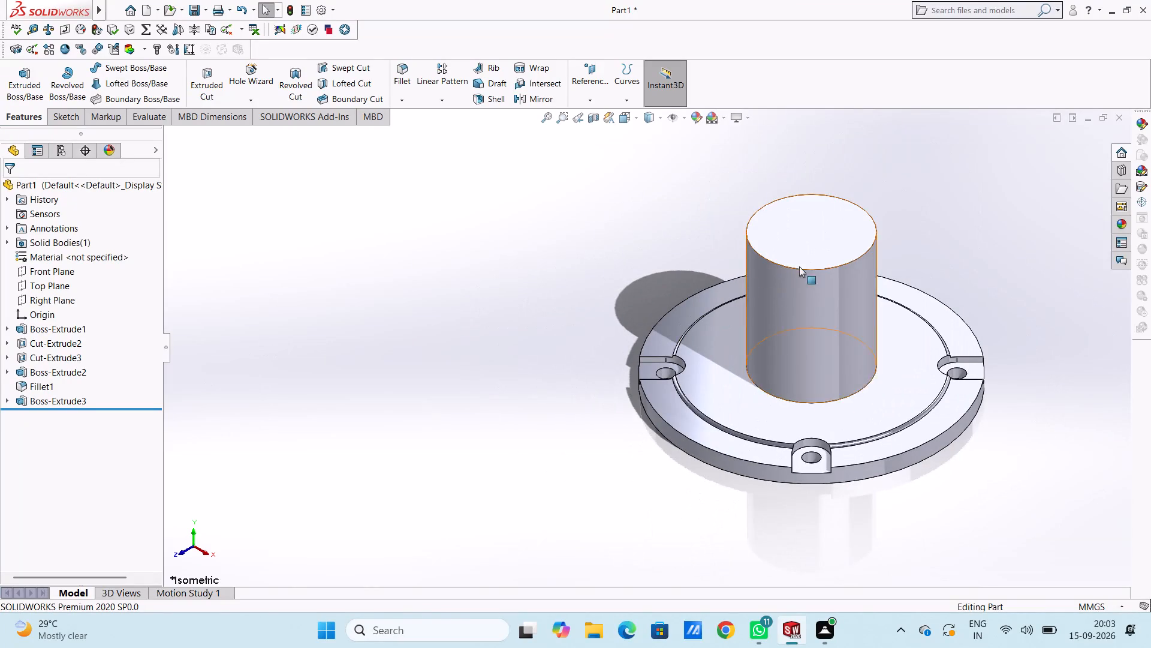
scroll(939, 214, "up", 2)
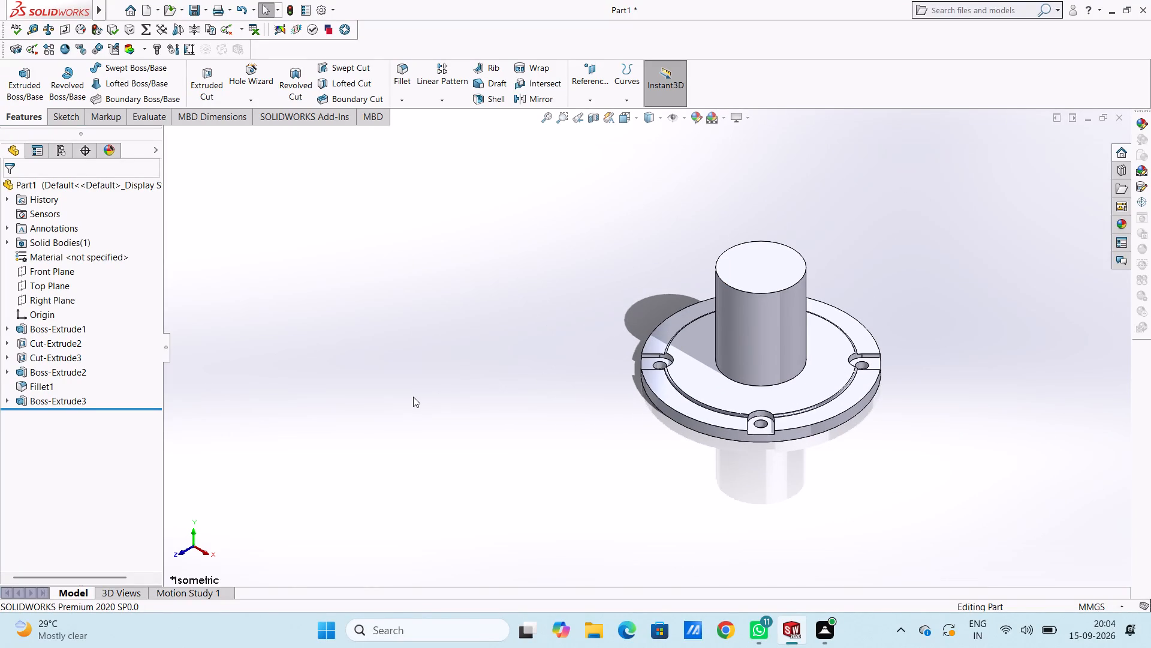
key("ctrl+5")
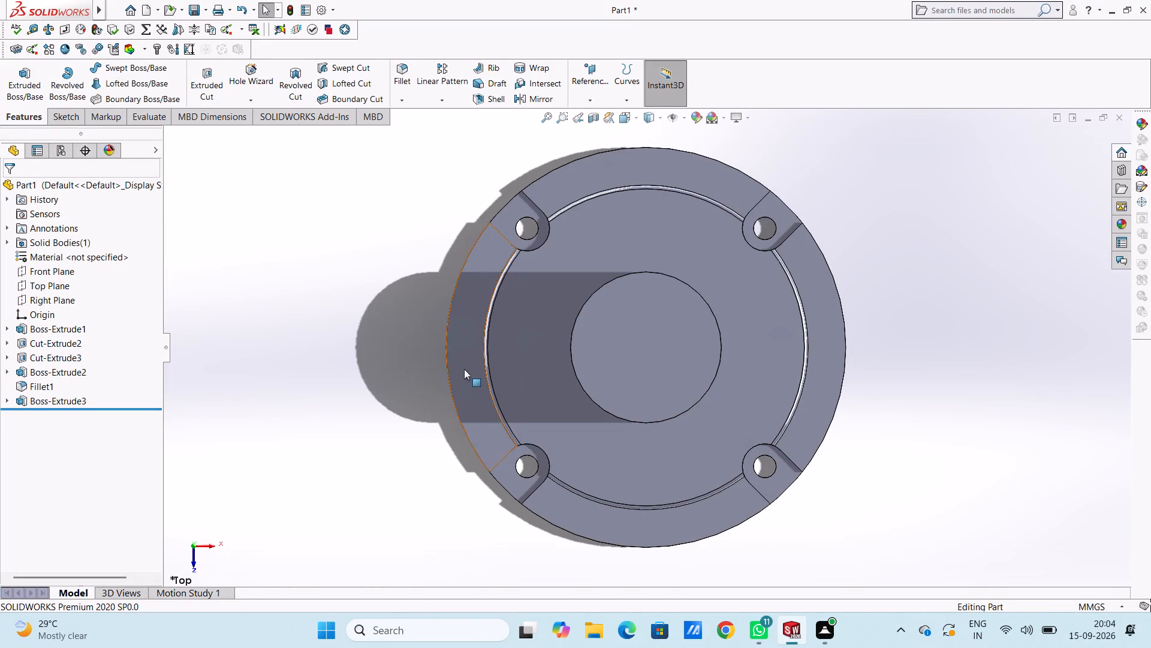
left_click(625, 339)
left_click(676, 304)
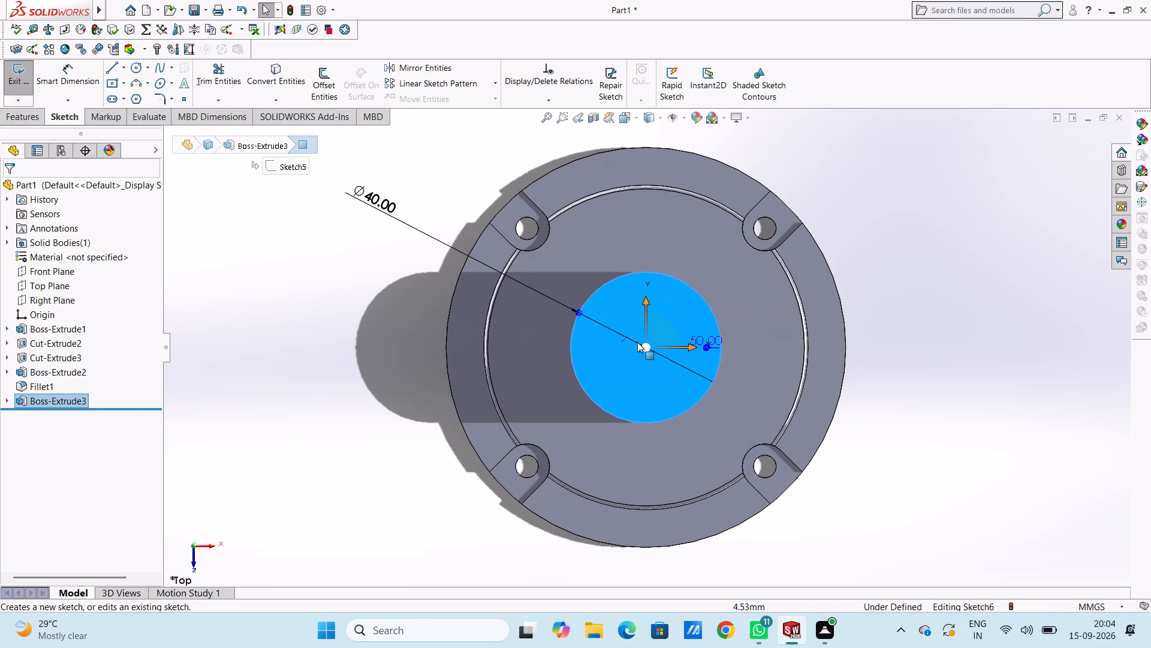
left_click(360, 389)
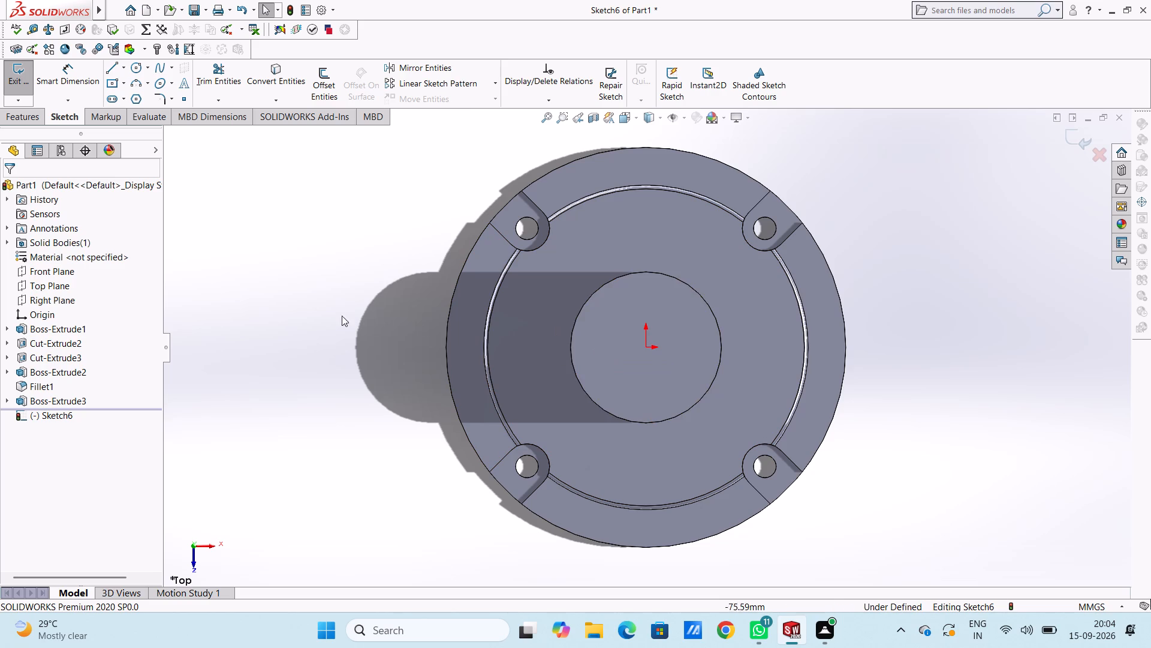
left_click(131, 70)
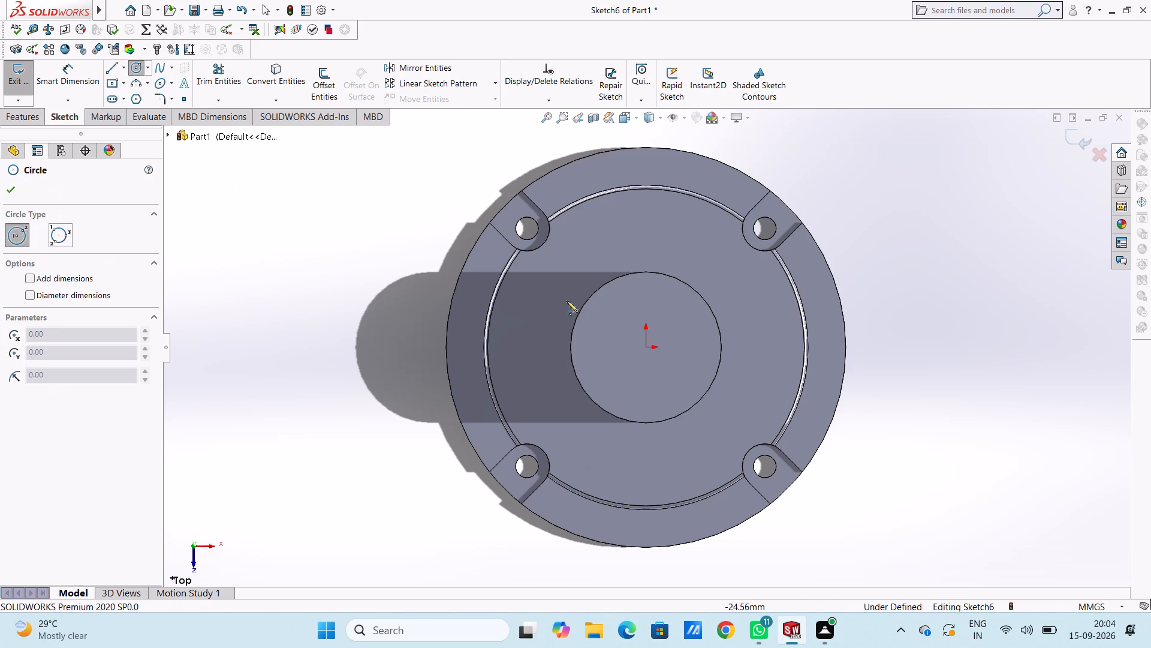
left_click(645, 349)
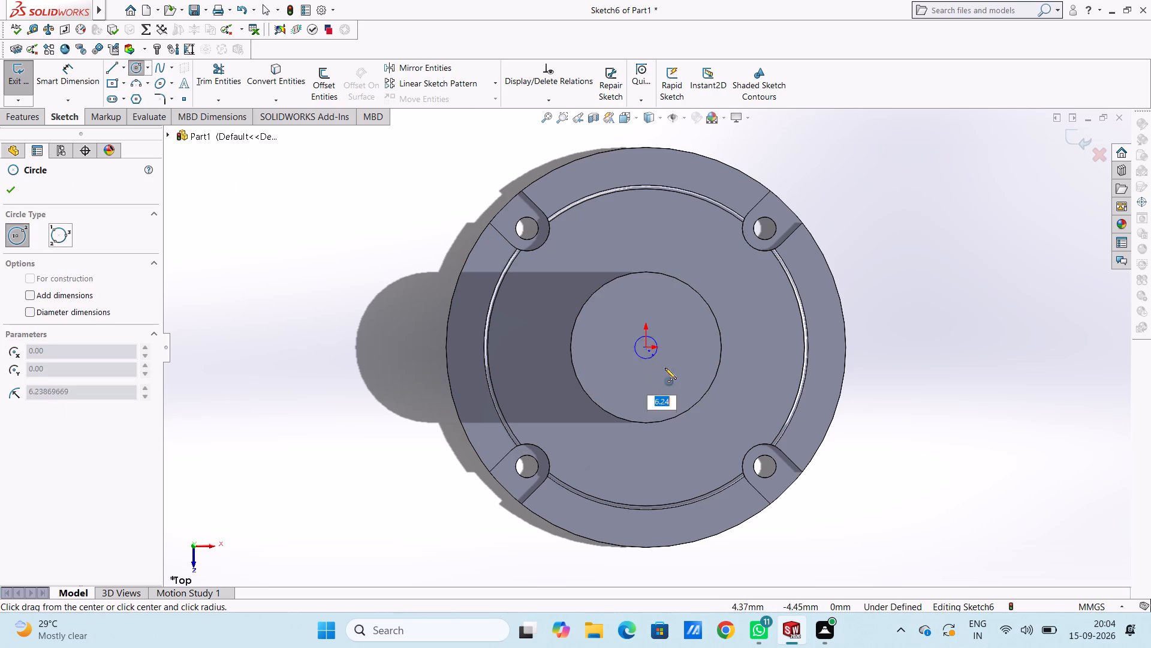
left_click(697, 401)
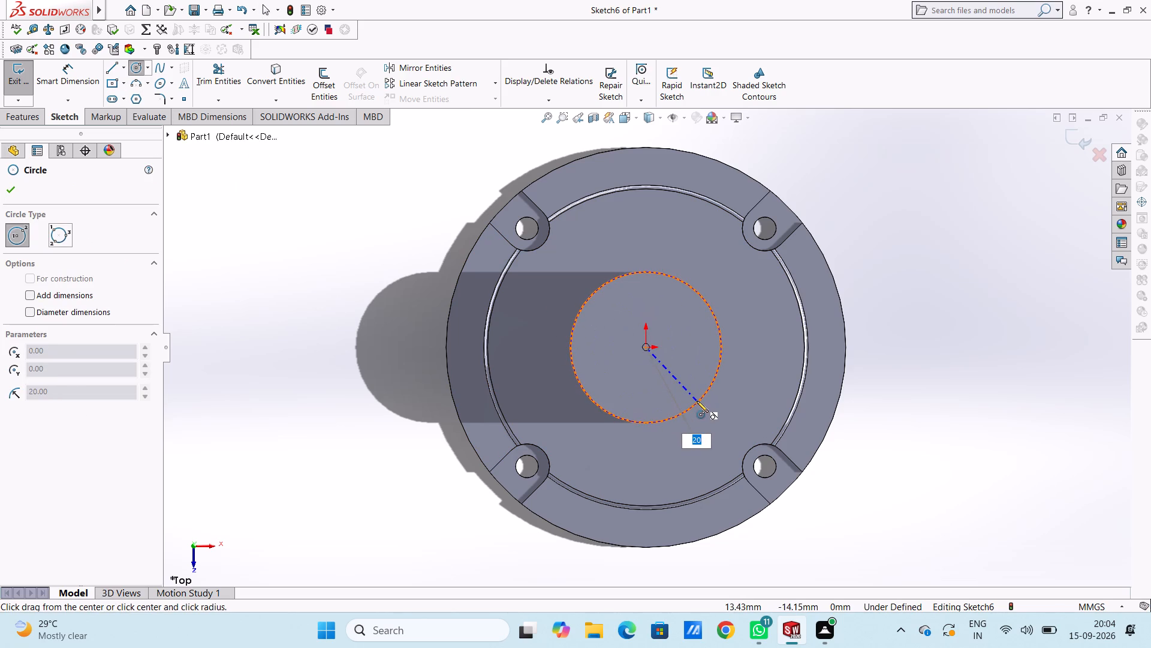
left_click(644, 346)
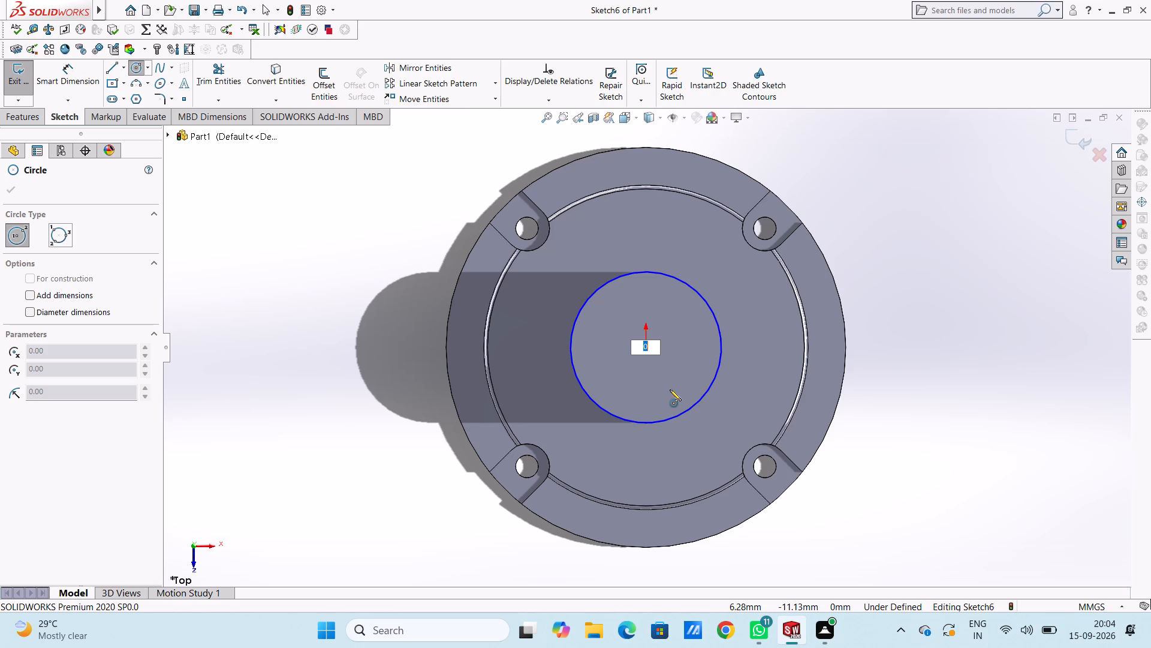
type("18")
key("Return")
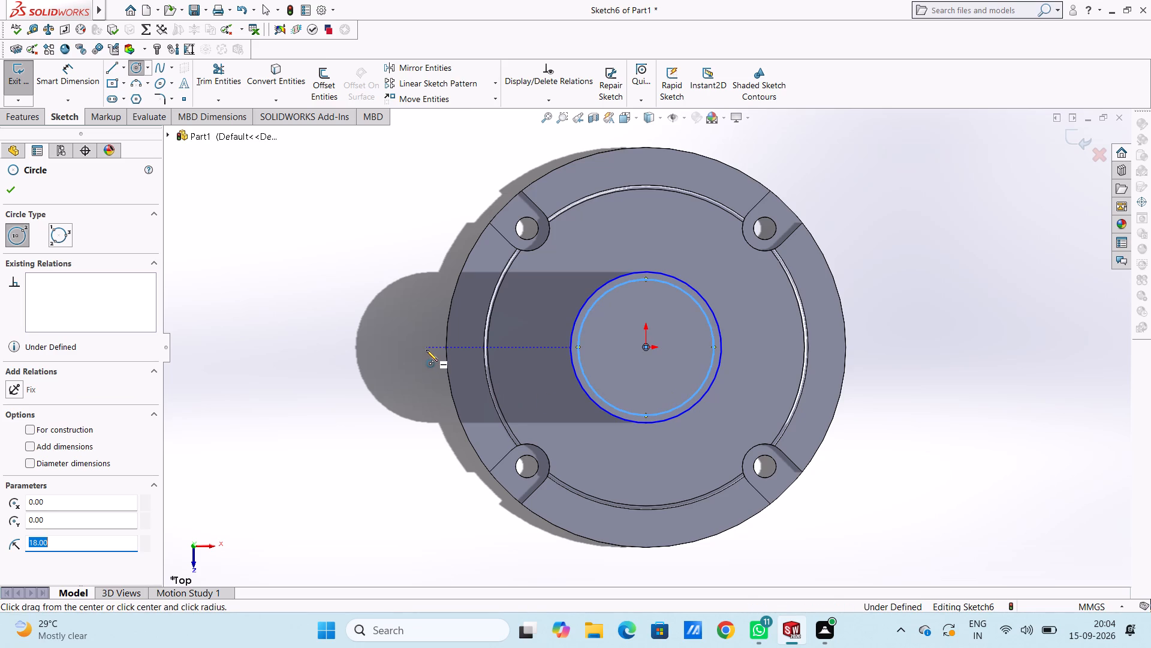
key("Escape")
key("Escape")
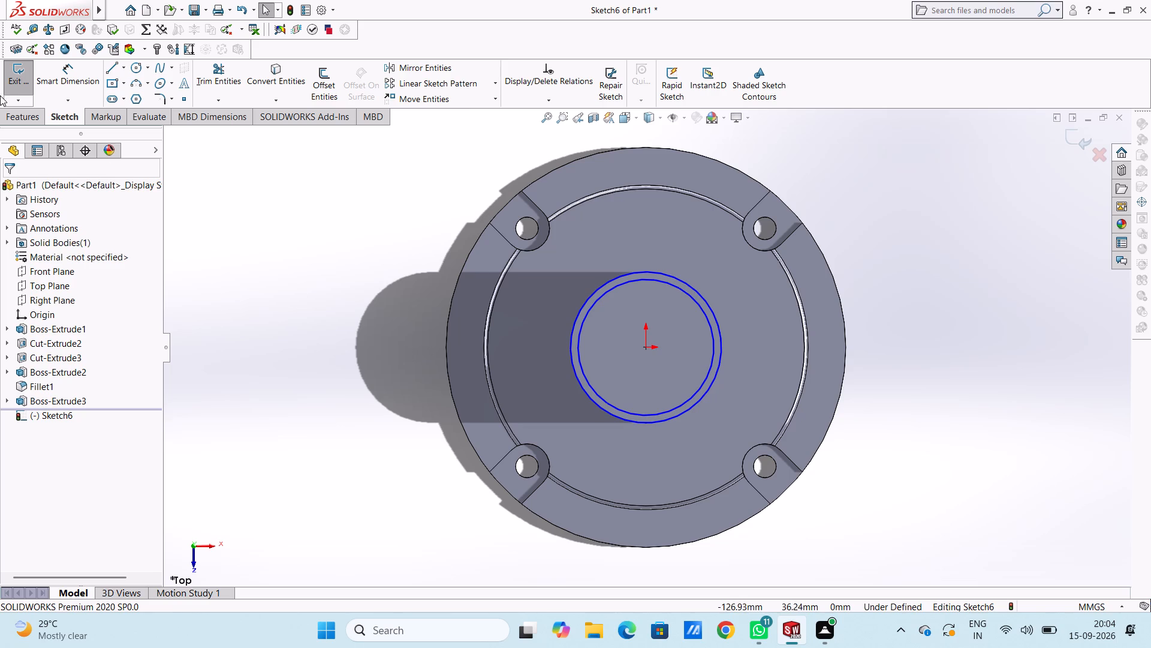
Dimension the outer circle's diameter as 40 mm and the inner circle's as 36 mm.
left_click(47, 70)
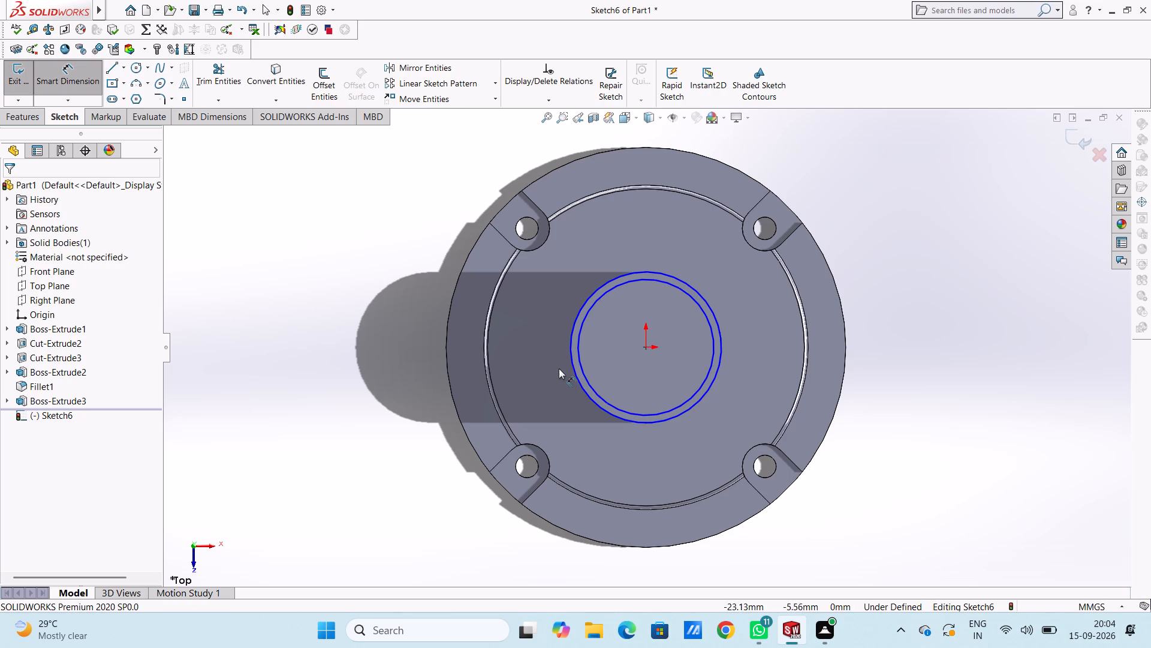
left_click(573, 361)
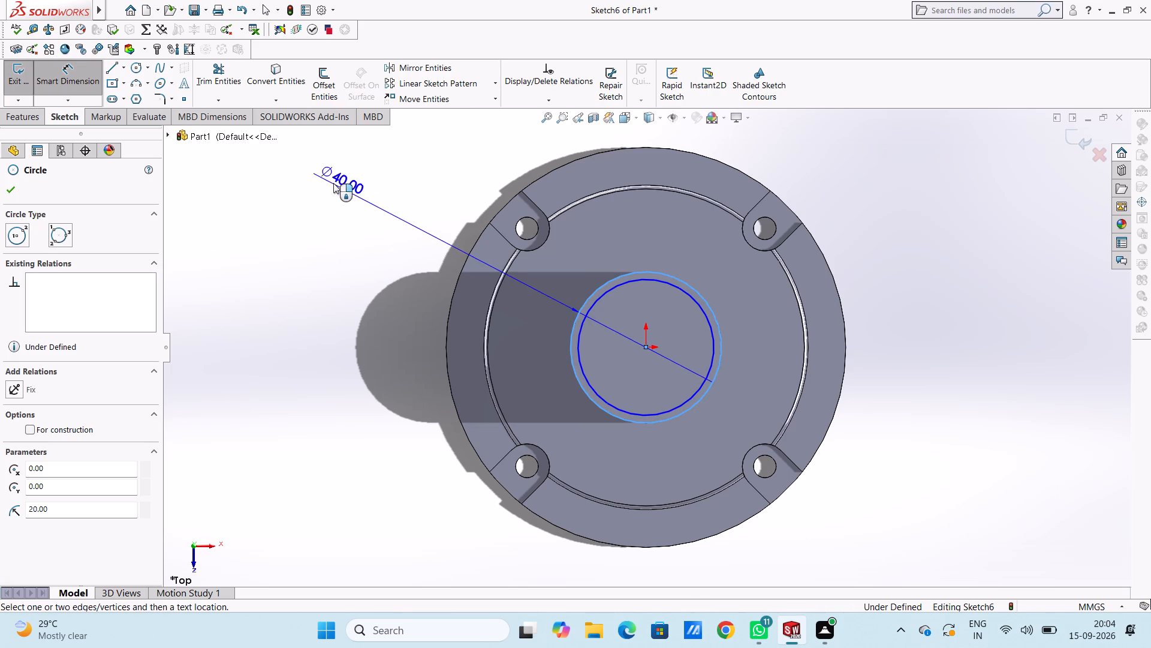
left_click(333, 182)
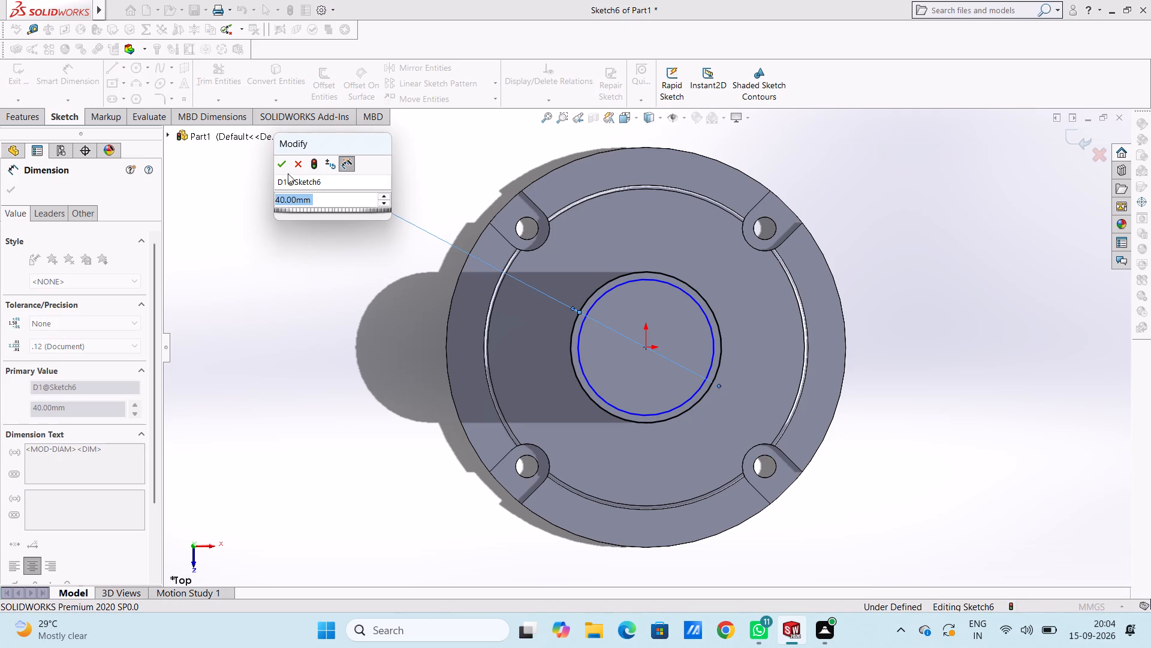
left_click(281, 167)
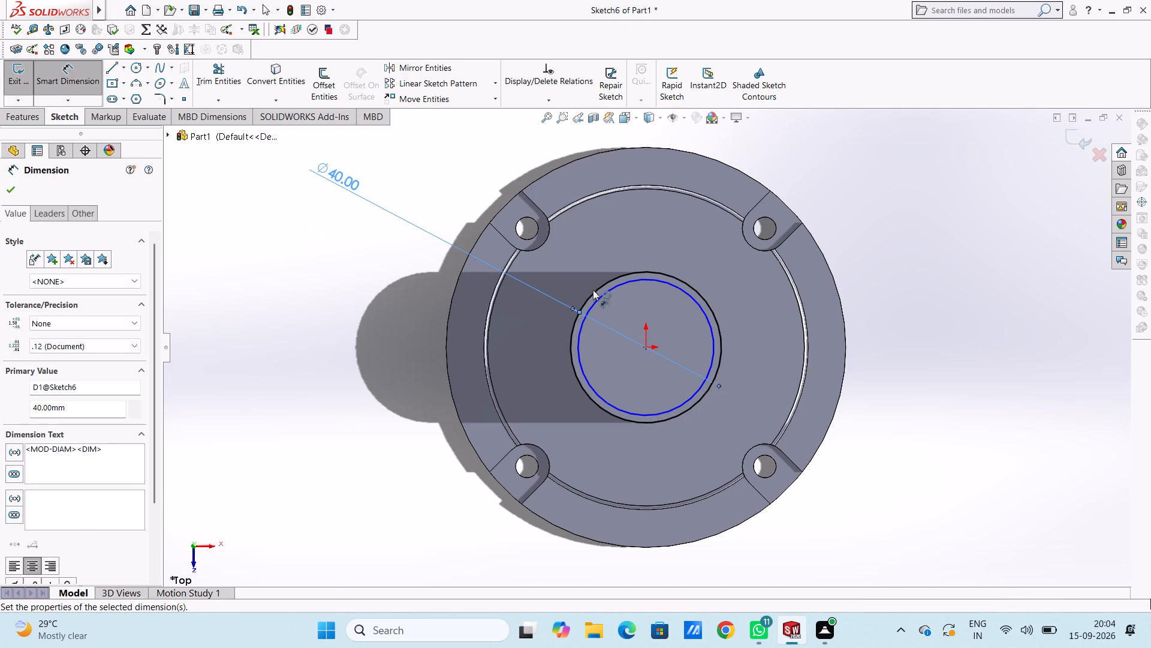
left_click(604, 298)
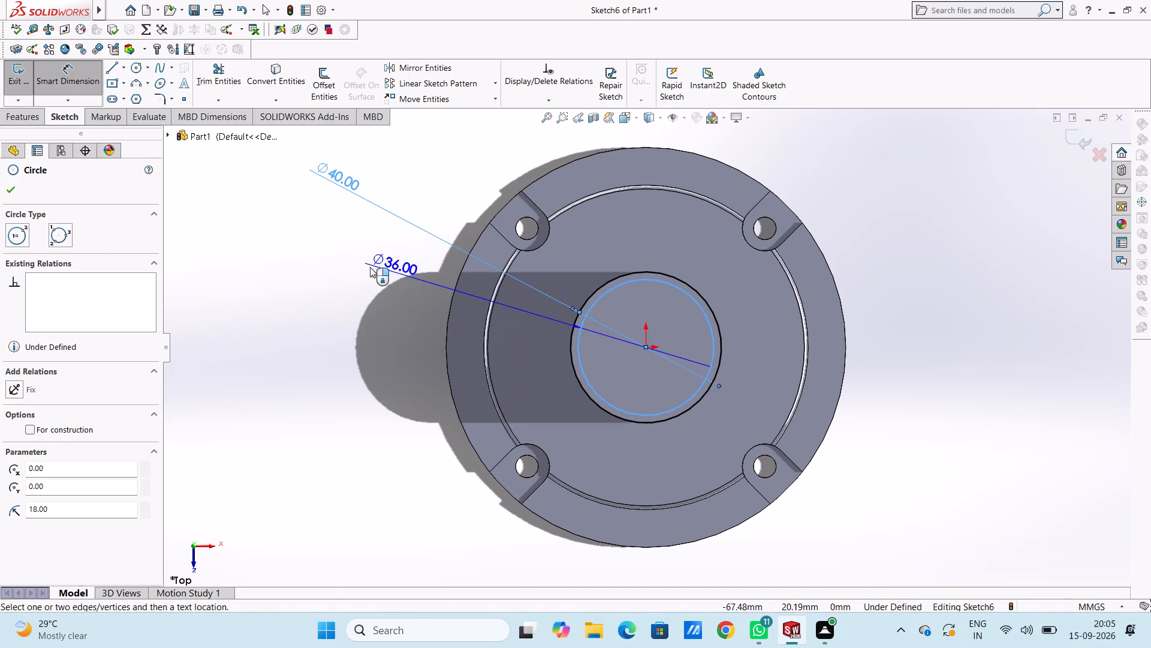
left_click(336, 236)
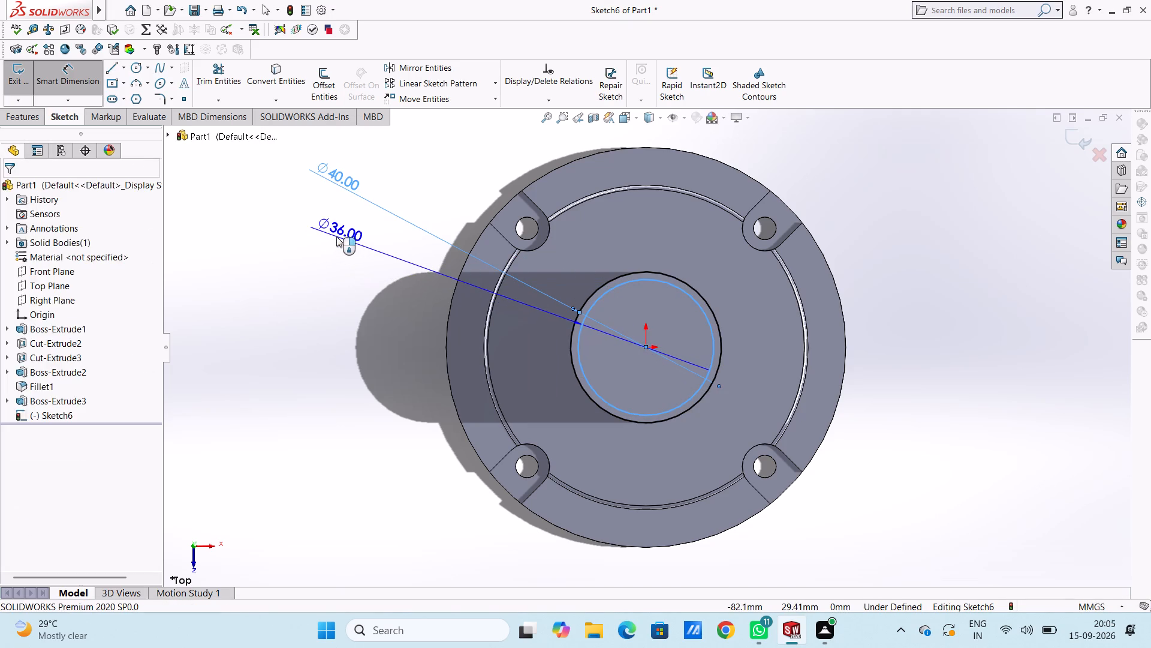
left_click(281, 221)
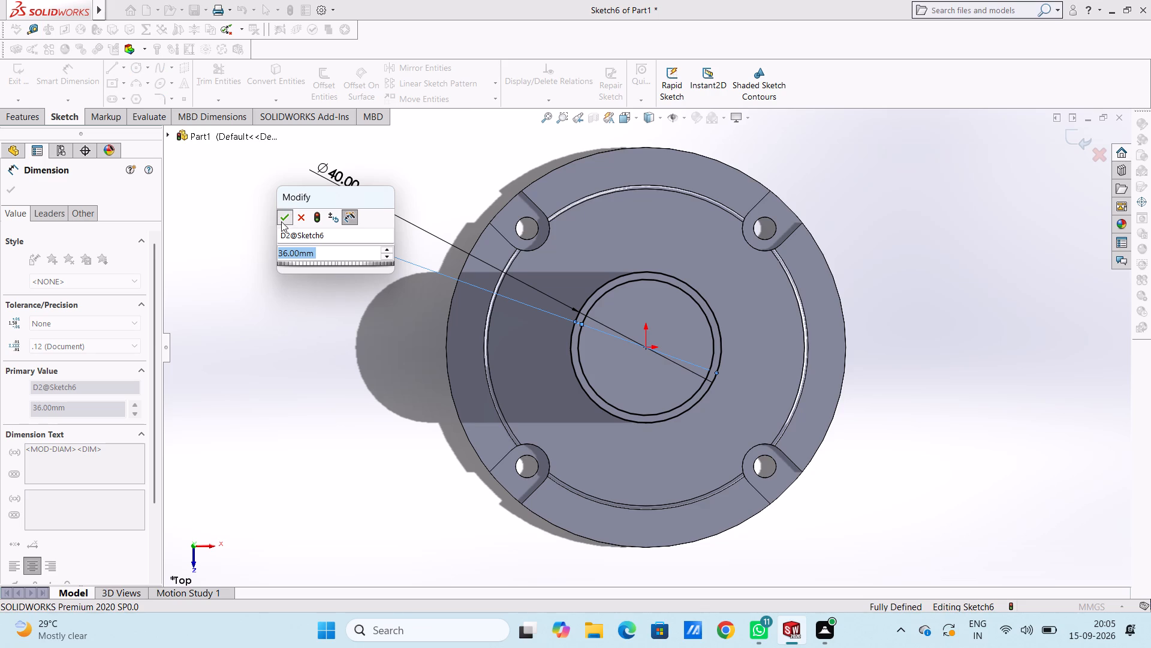
left_click(251, 229)
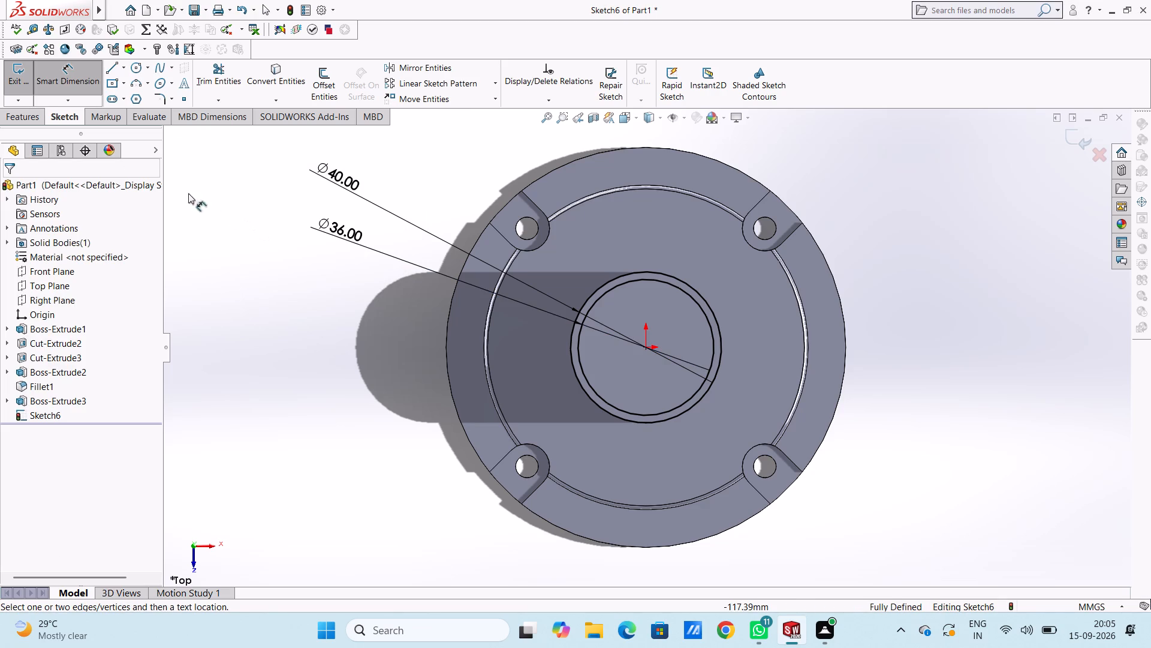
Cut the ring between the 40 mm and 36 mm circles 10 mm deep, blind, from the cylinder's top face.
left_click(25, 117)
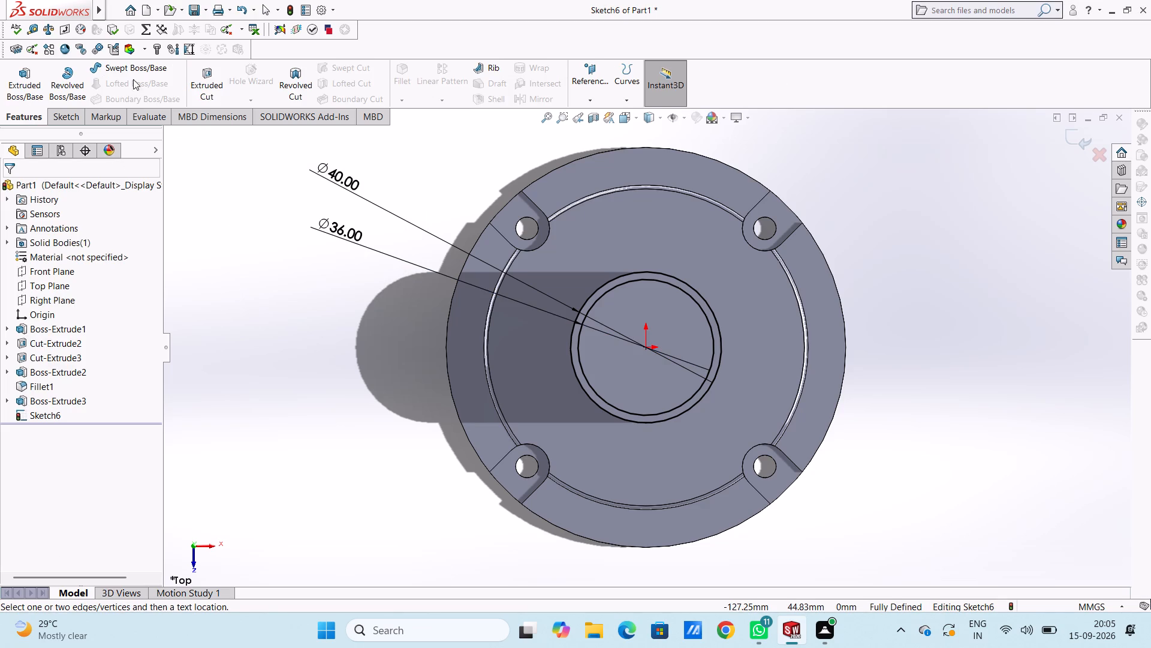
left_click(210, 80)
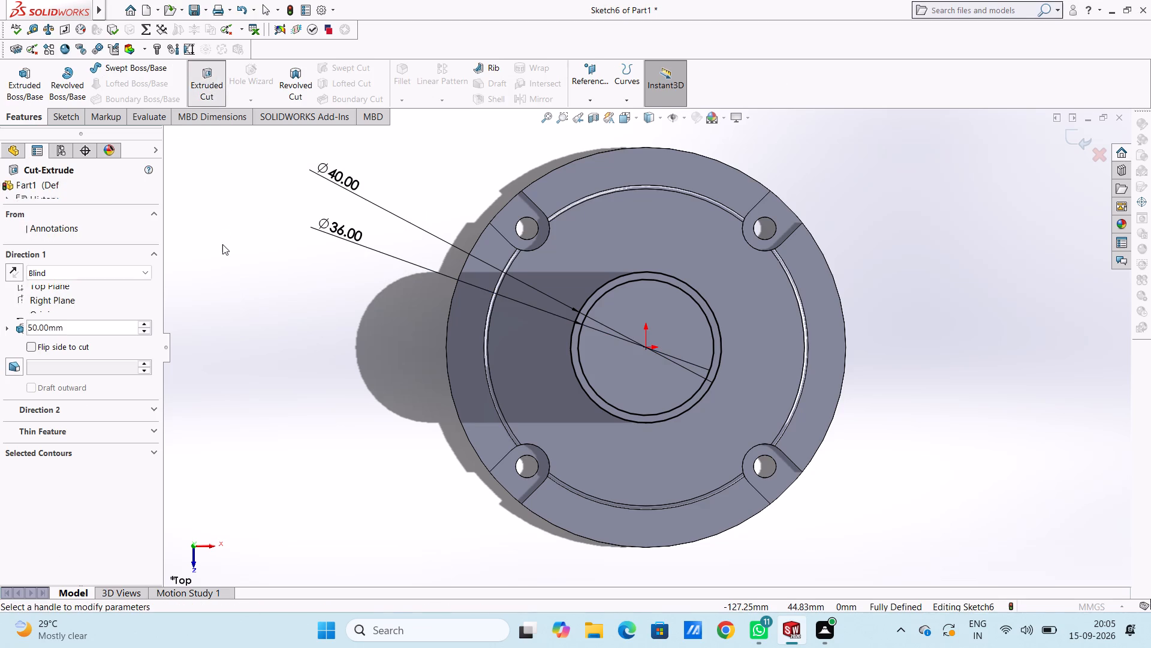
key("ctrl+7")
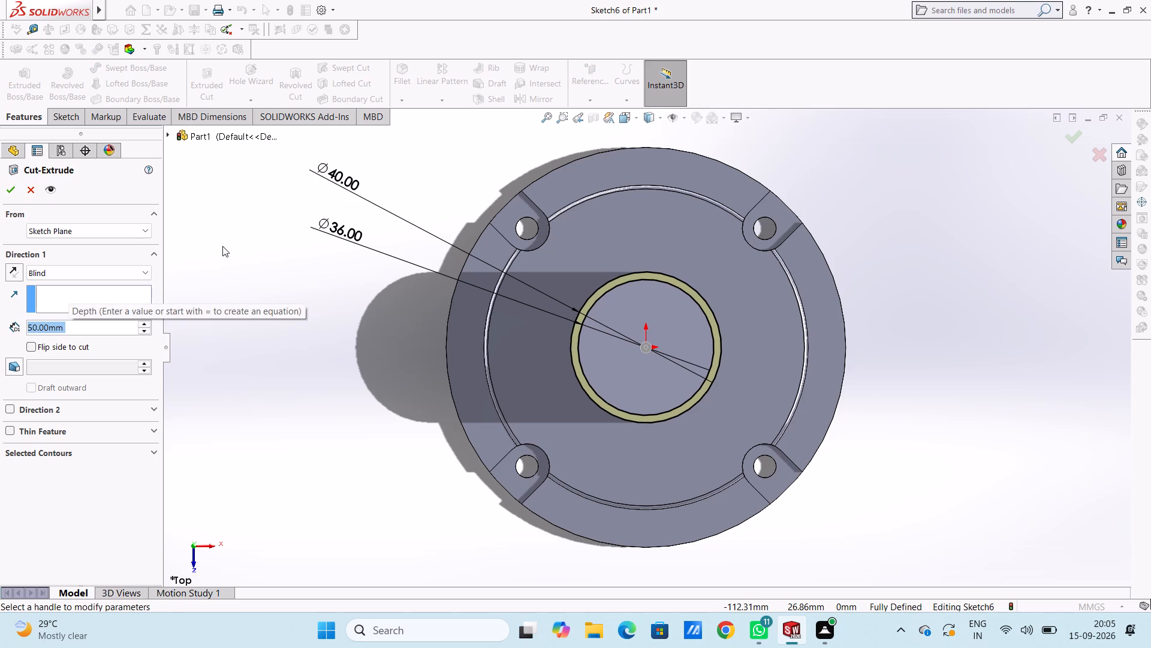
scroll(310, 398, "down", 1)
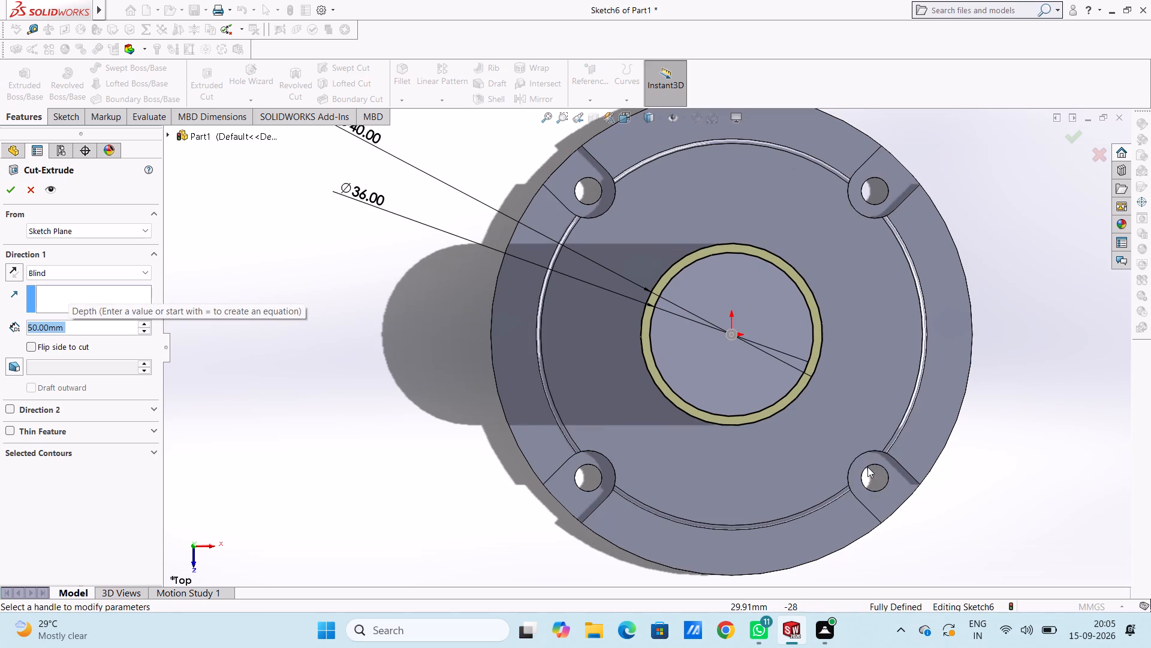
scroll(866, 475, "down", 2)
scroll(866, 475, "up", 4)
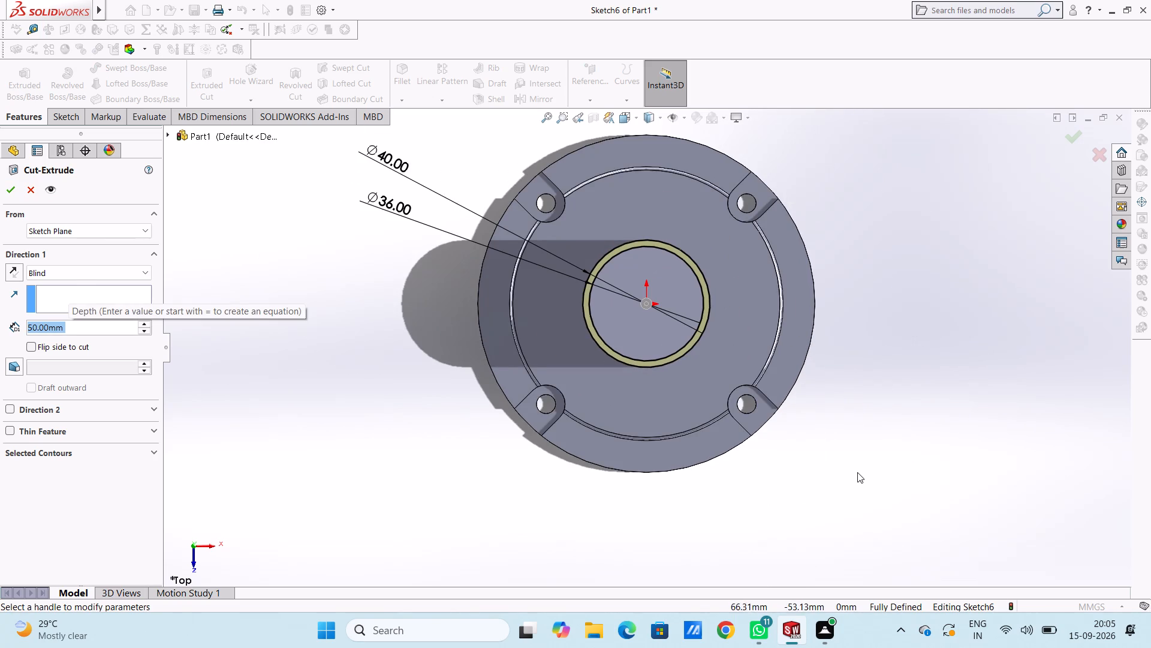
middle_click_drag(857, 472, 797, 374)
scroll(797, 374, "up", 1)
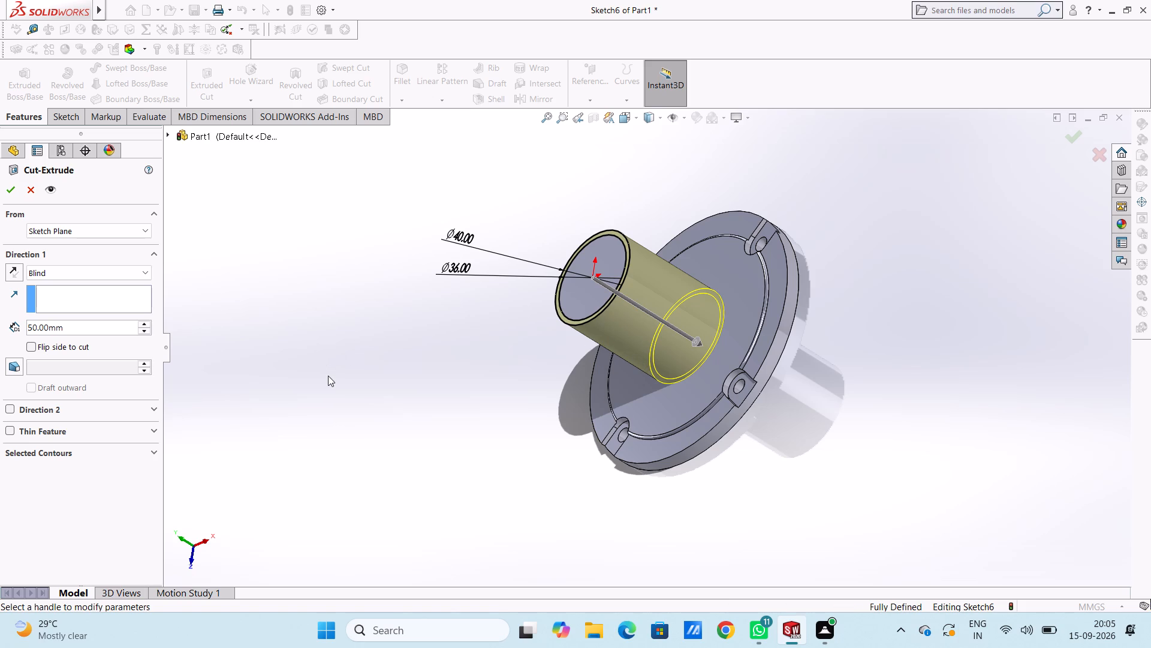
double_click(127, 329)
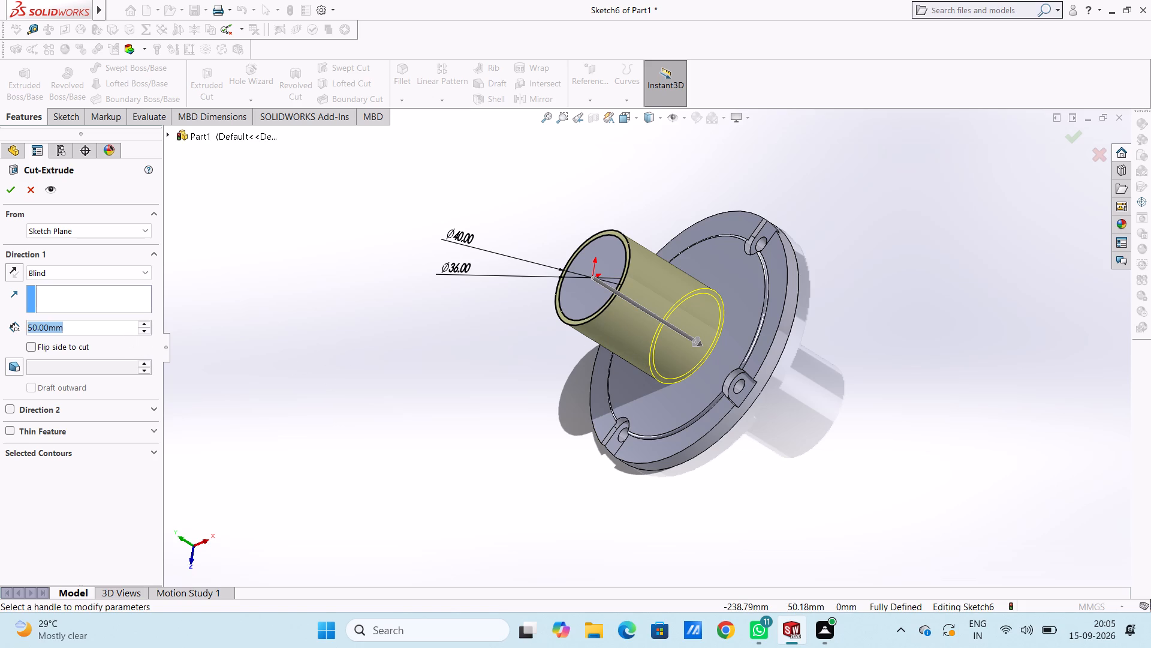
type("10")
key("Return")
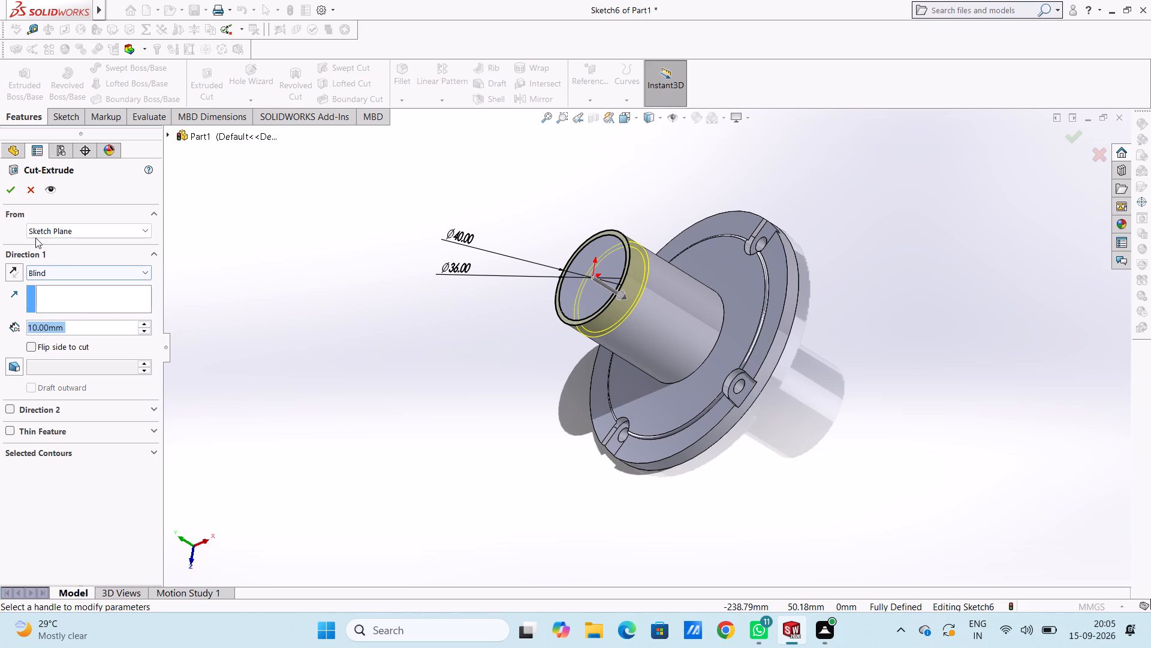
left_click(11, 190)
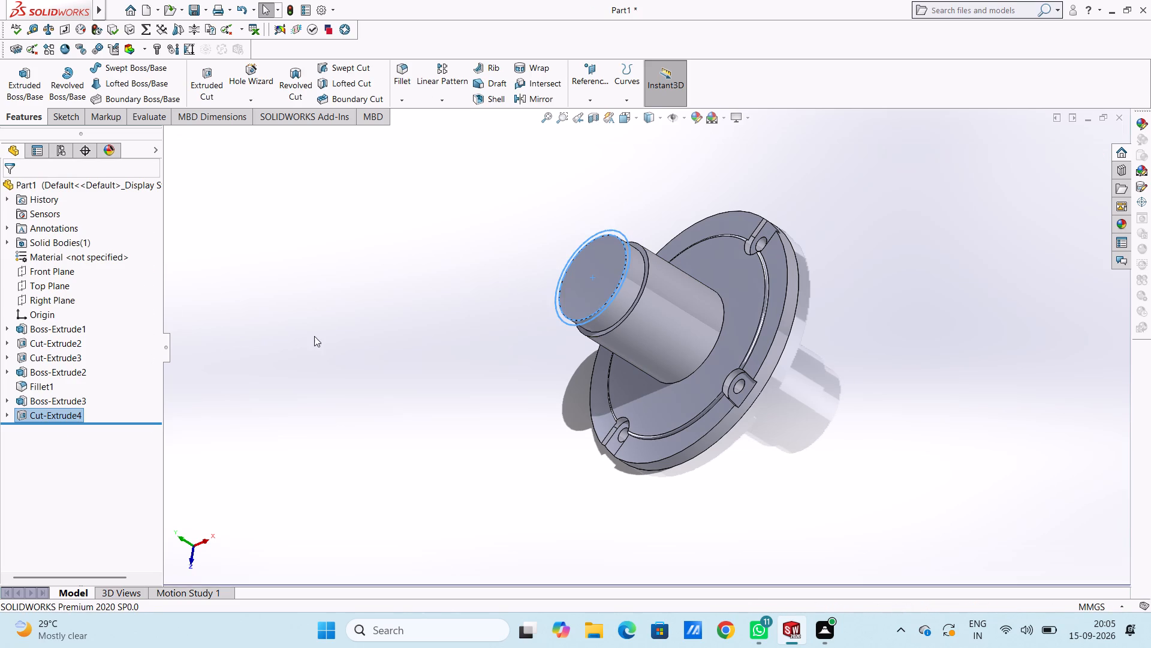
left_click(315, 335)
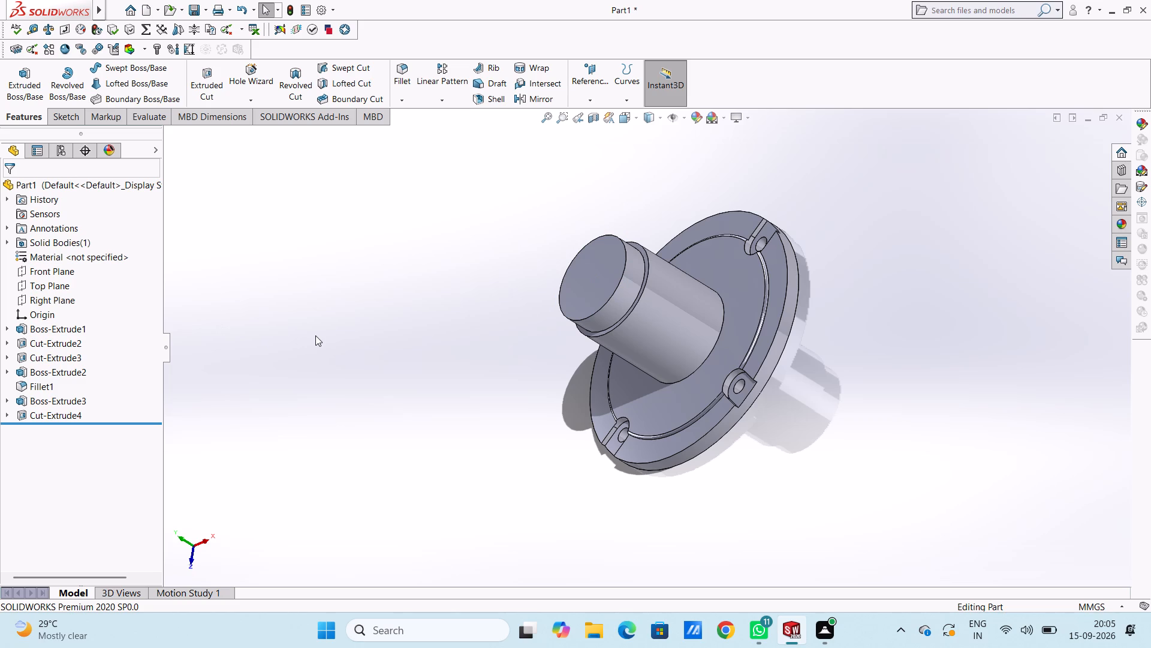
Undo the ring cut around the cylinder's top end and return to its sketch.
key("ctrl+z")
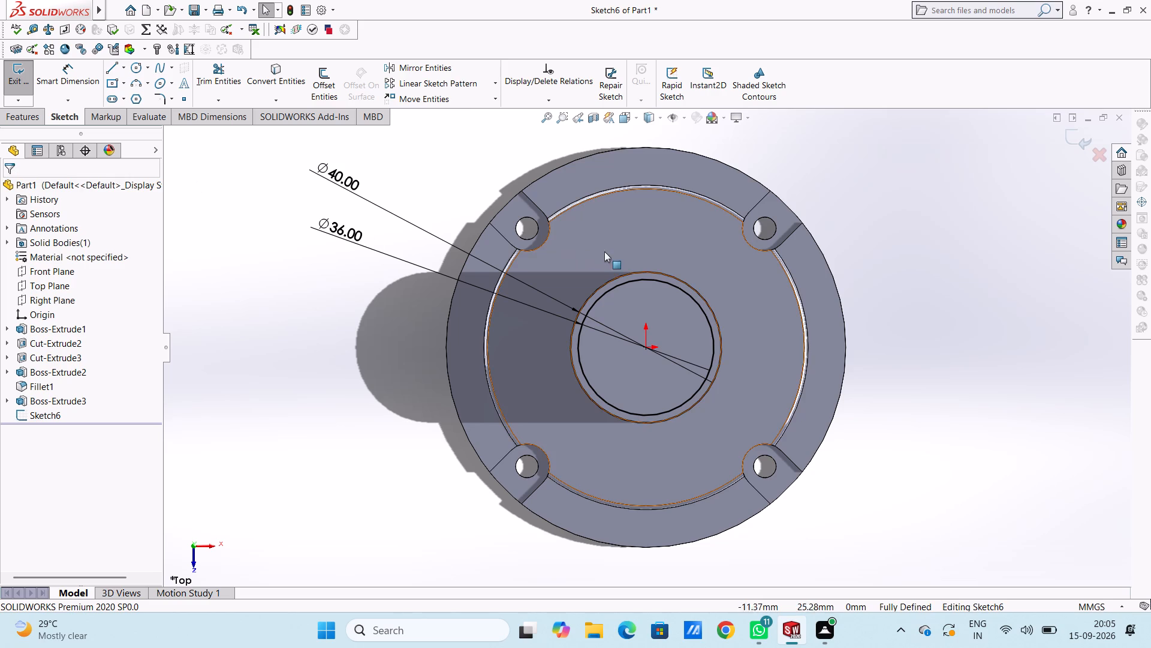
Delete the outer 40 mm circle from the sketch on the cylinder's top face.
left_click(622, 273)
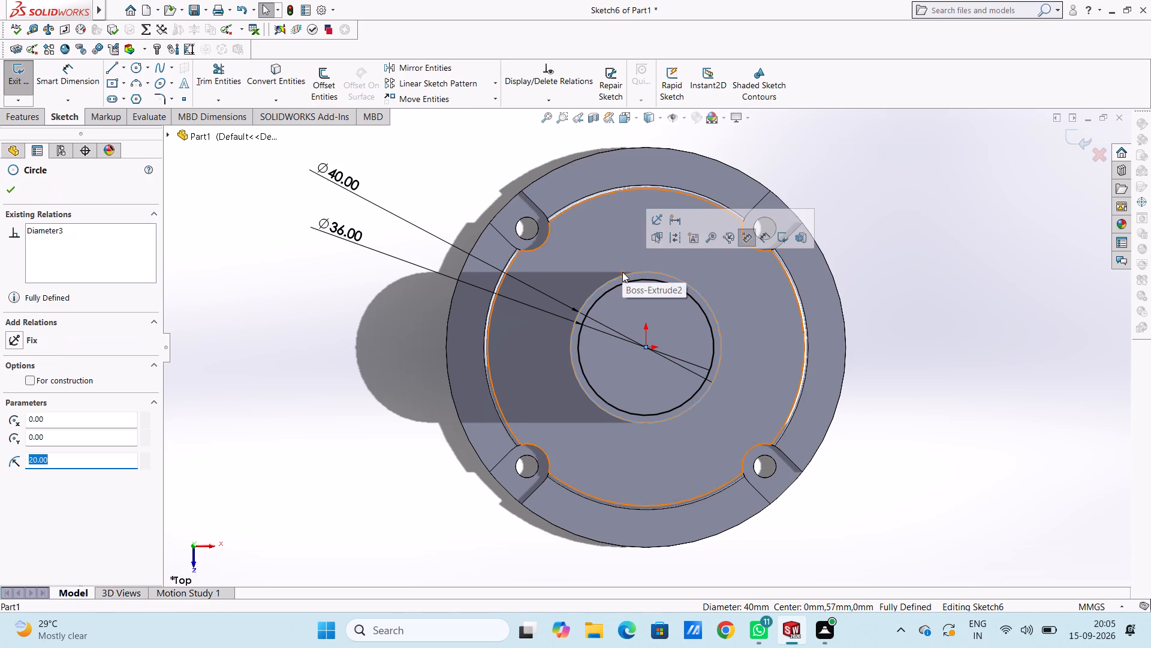
key("Delete")
left_click(494, 317)
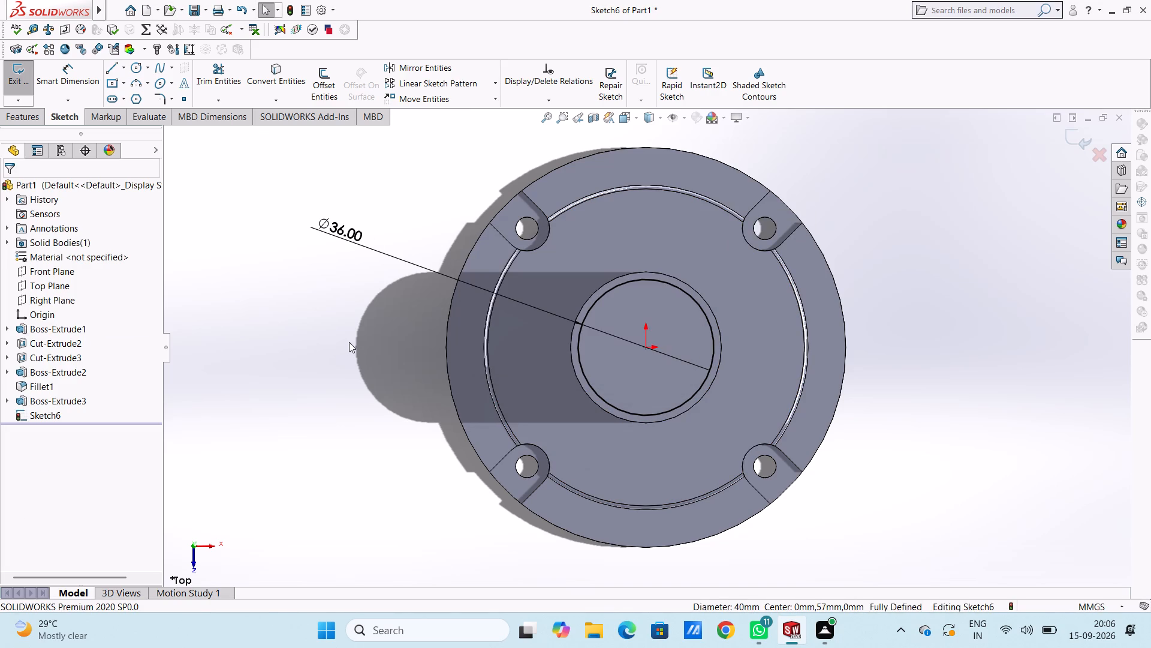
Cut the 36 mm circle 10 mm deep, blind, into the cylinder from its top face.
middle_click_drag(349, 341, 315, 313)
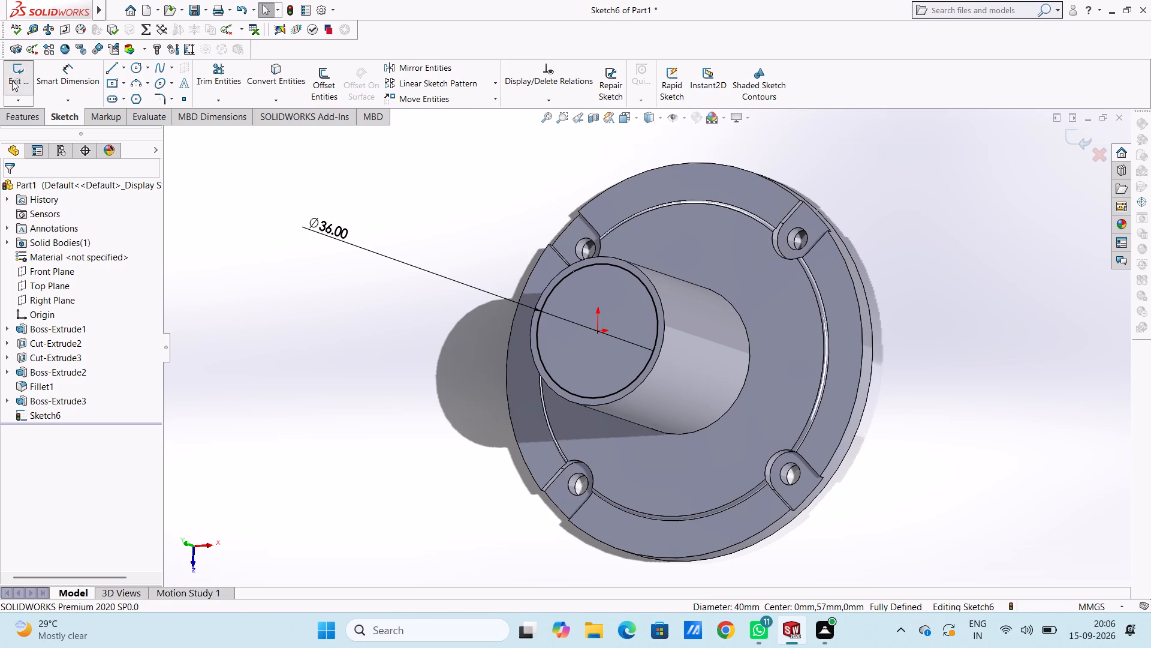
left_click(25, 120)
left_click(203, 88)
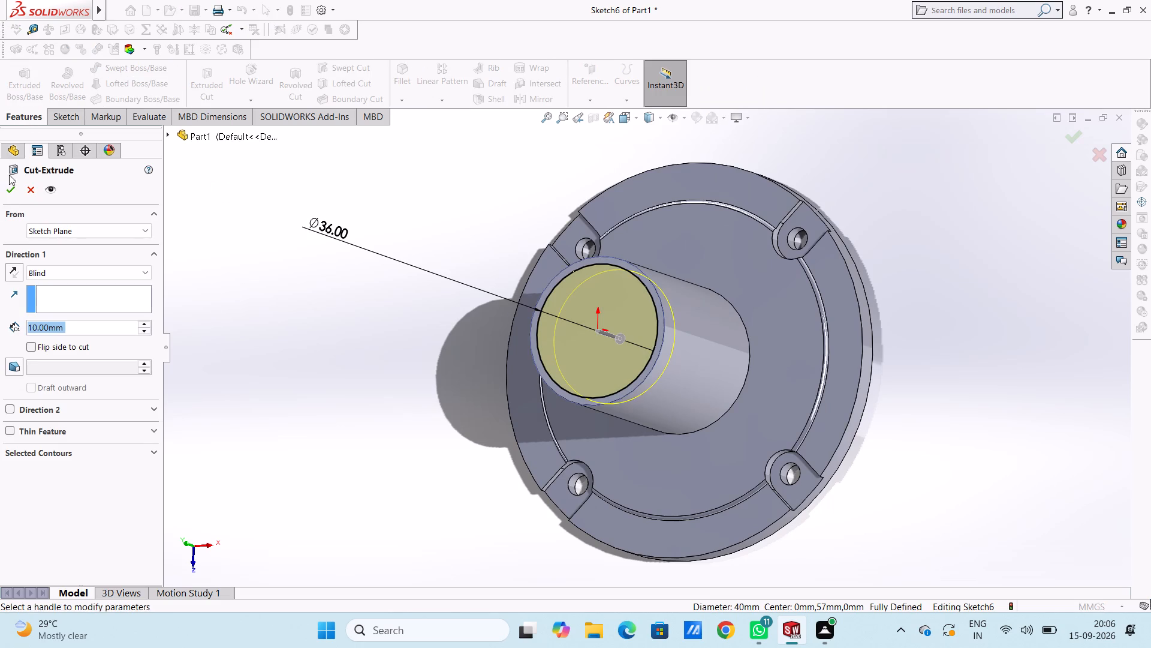
left_click(10, 190)
left_click(291, 335)
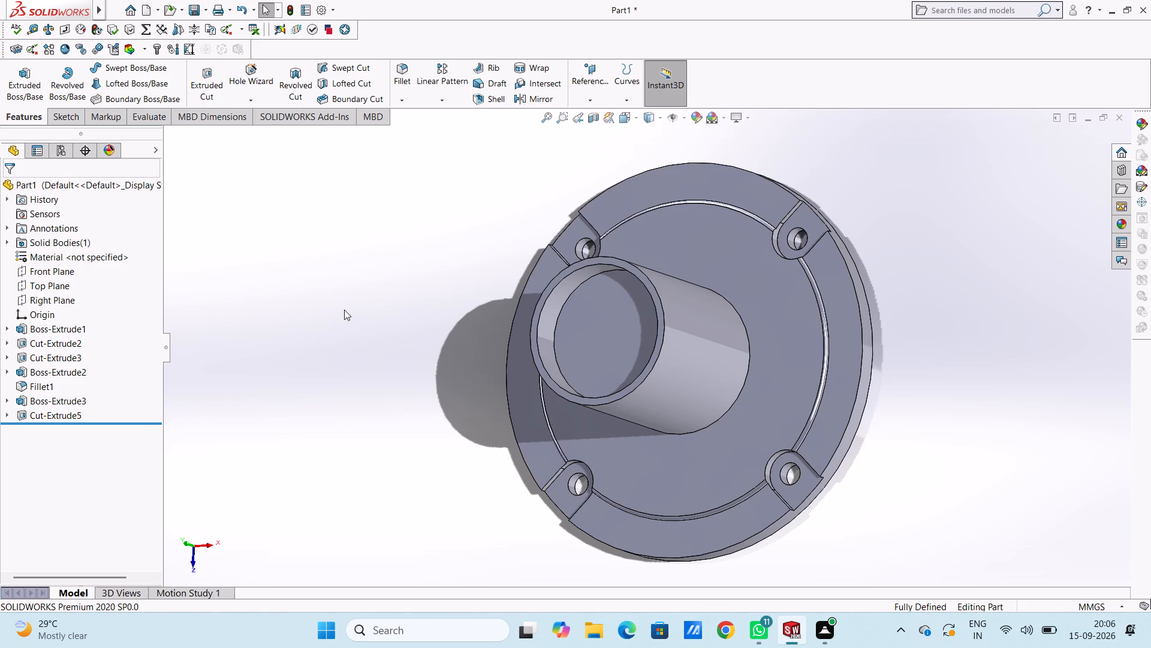
On the floor of the 36 mm bore, sketch two concentric circles at the origin with 18 mm and 14 mm radii.
key("ctrl+5")
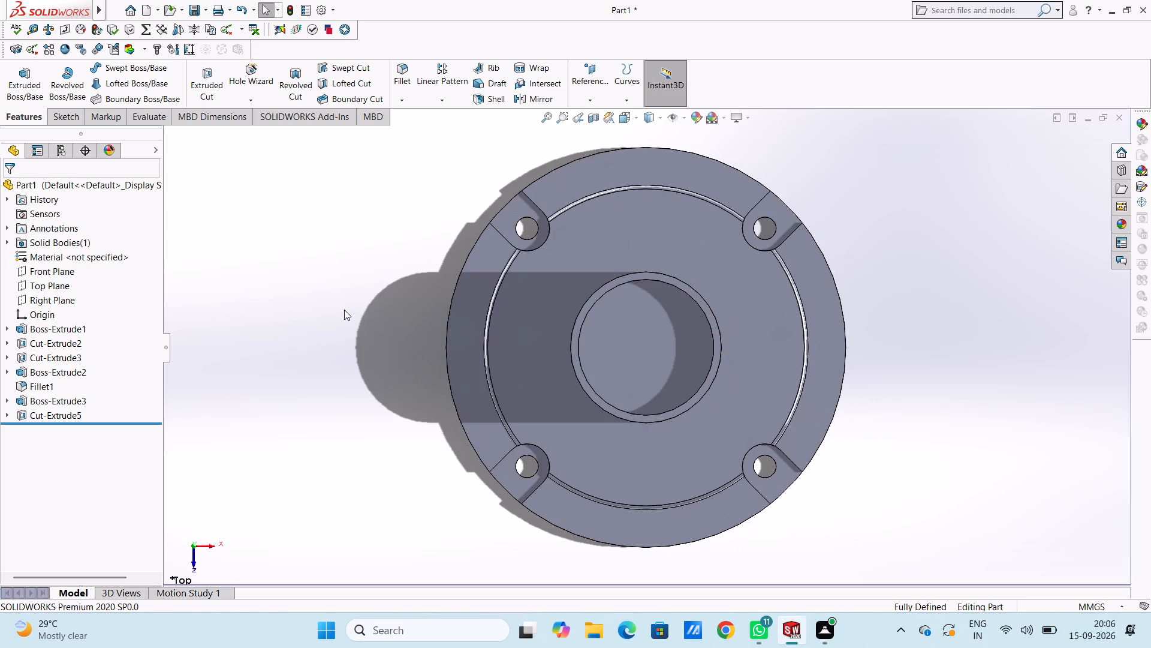
left_click(635, 351)
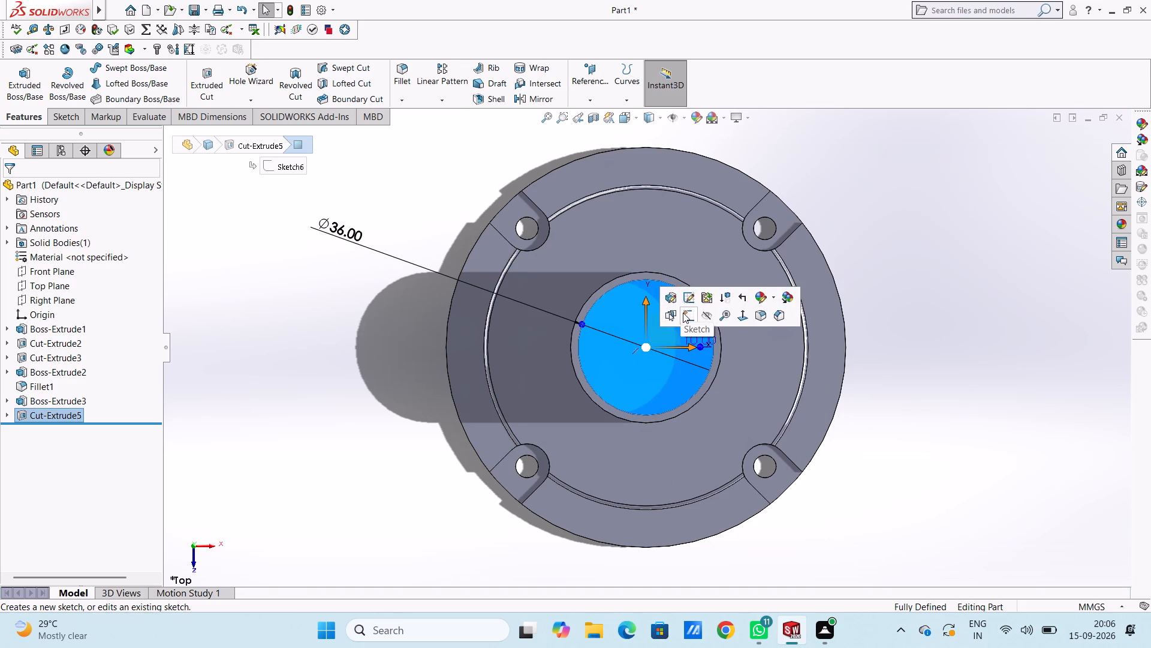
left_click(684, 313)
left_click(405, 314)
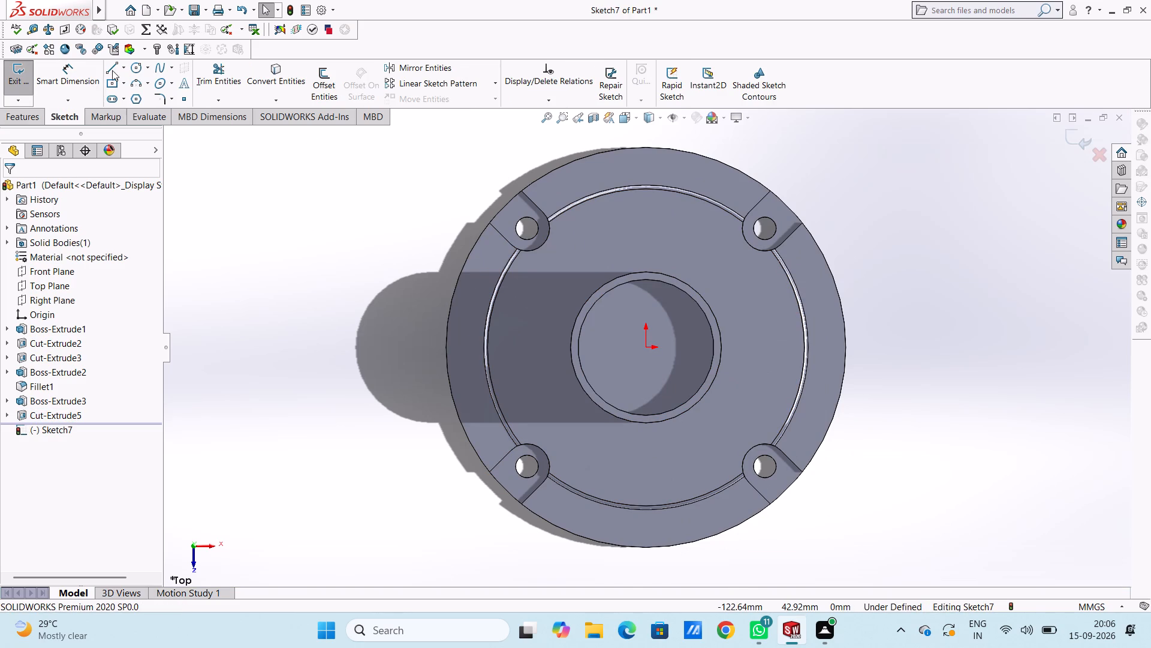
left_click(130, 61)
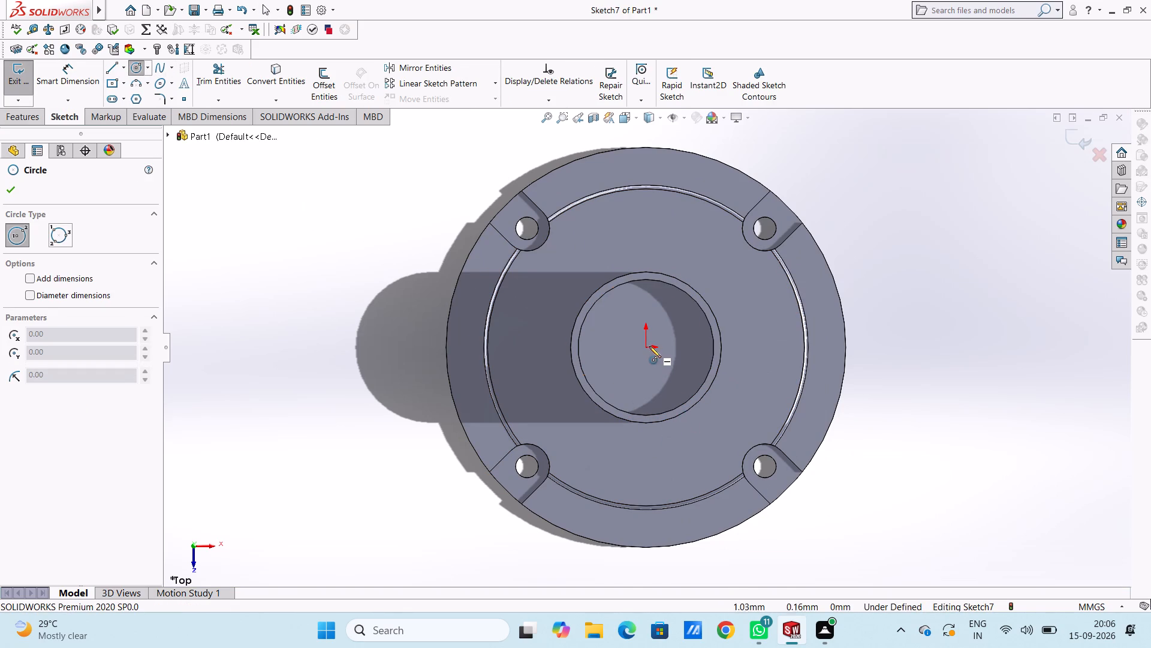
left_click(645, 347)
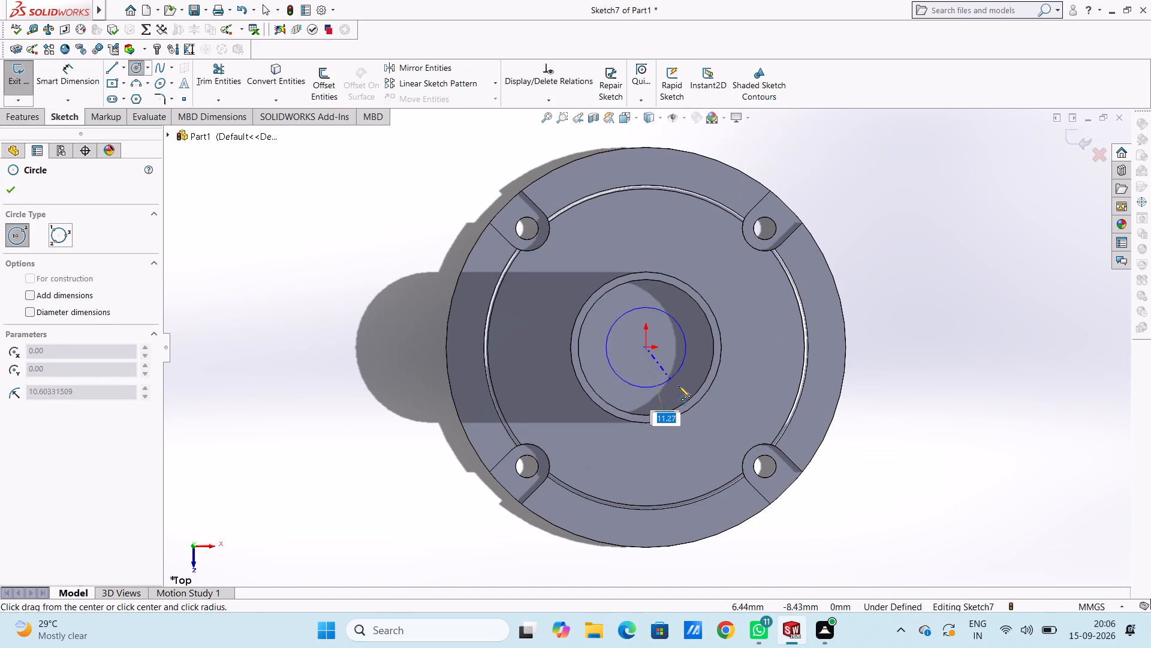
left_click(689, 398)
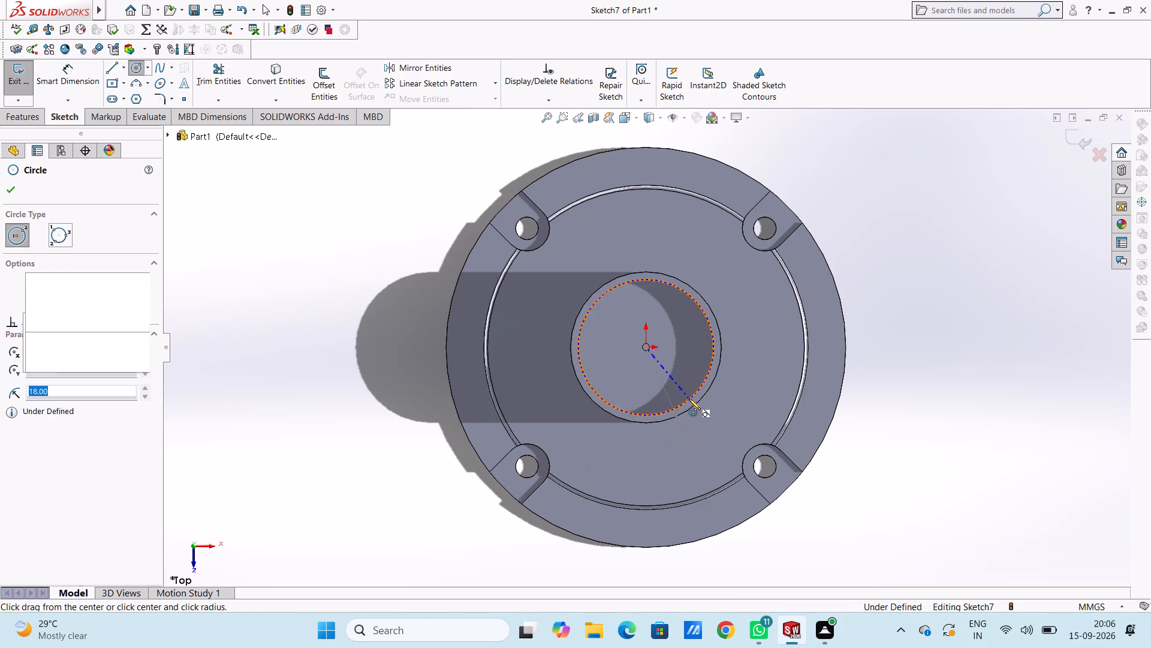
left_click(646, 347)
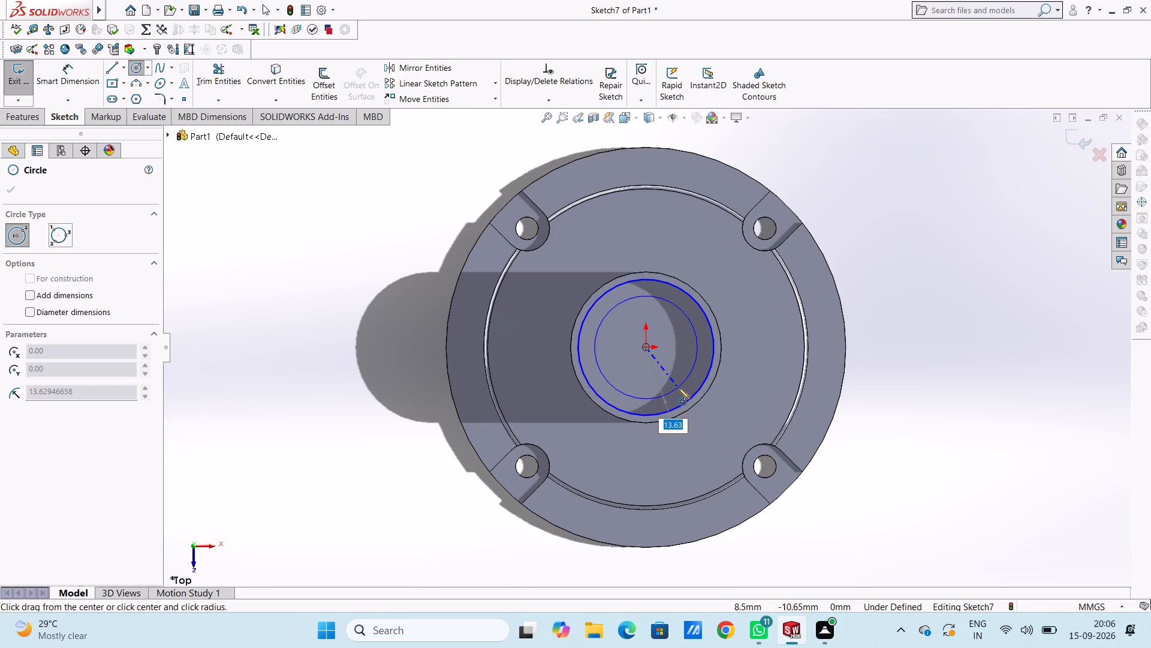
type("14")
key("Return")
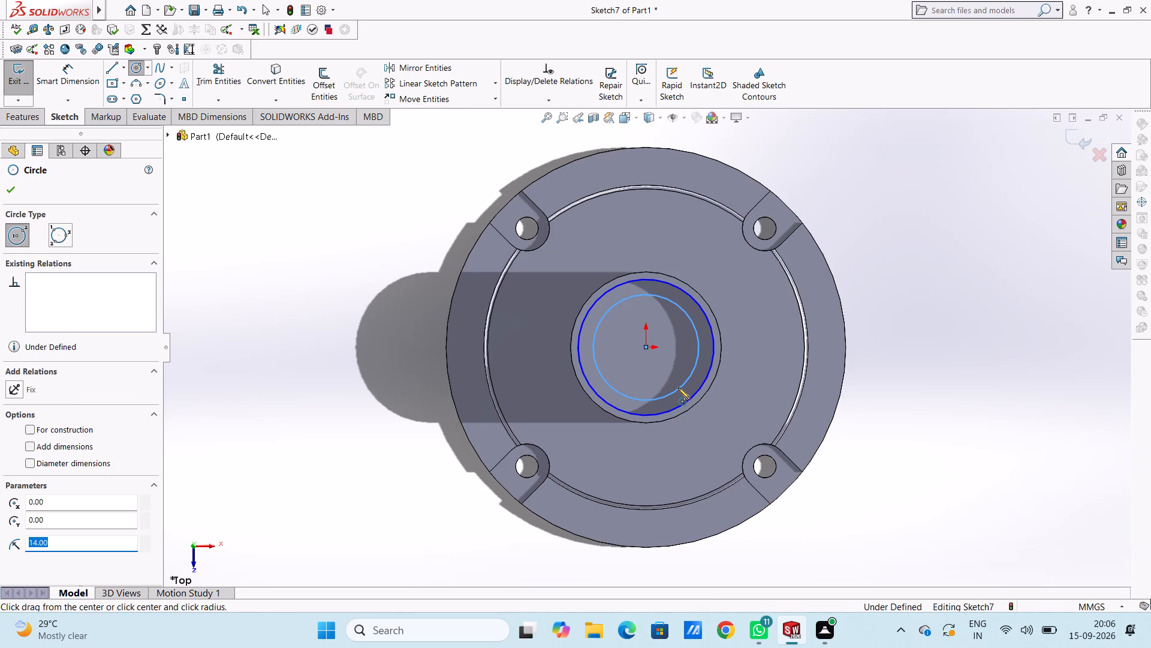
key("Escape")
key("Escape")
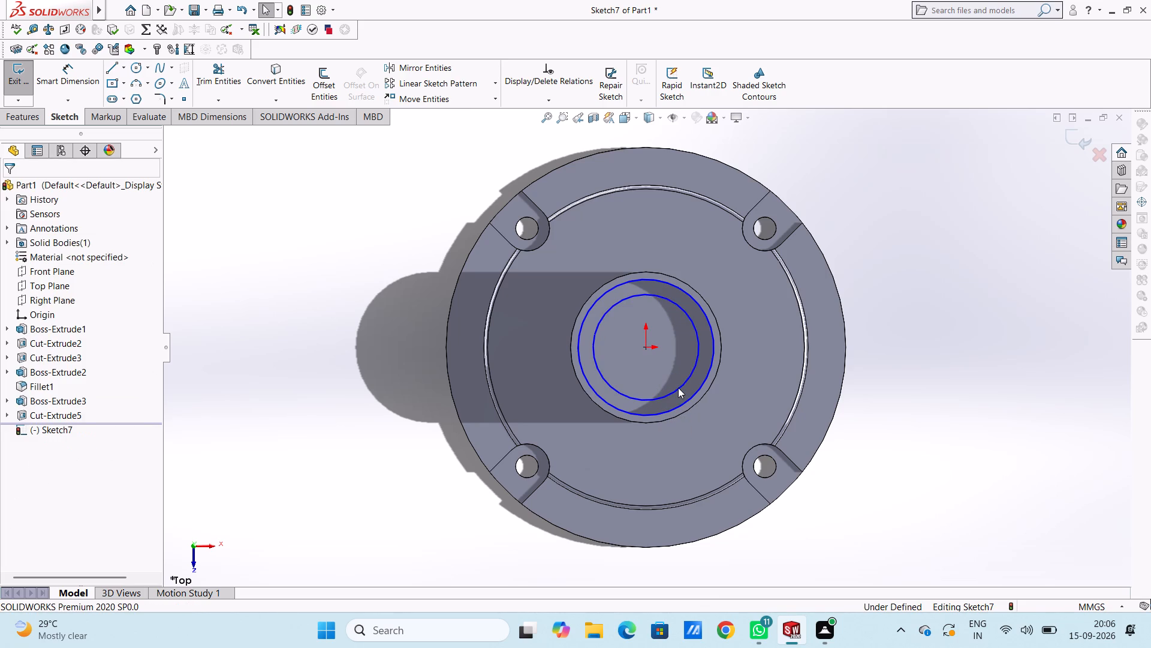
Dimension the inner circle's diameter as 28 mm.
left_click(74, 74)
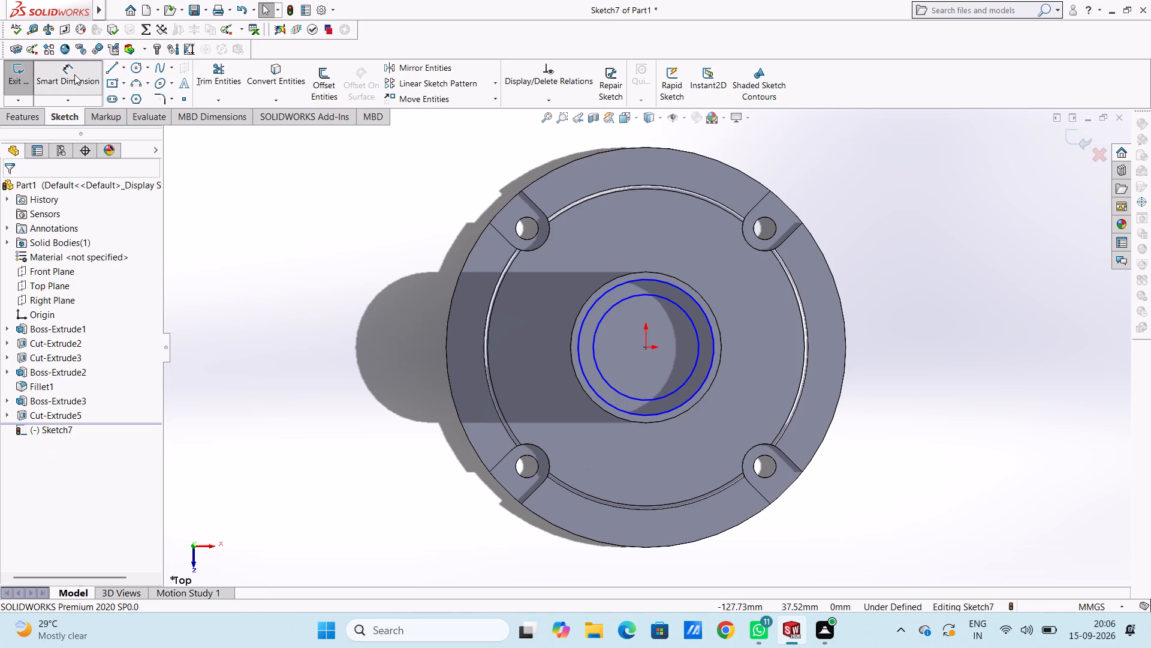
left_click(604, 317)
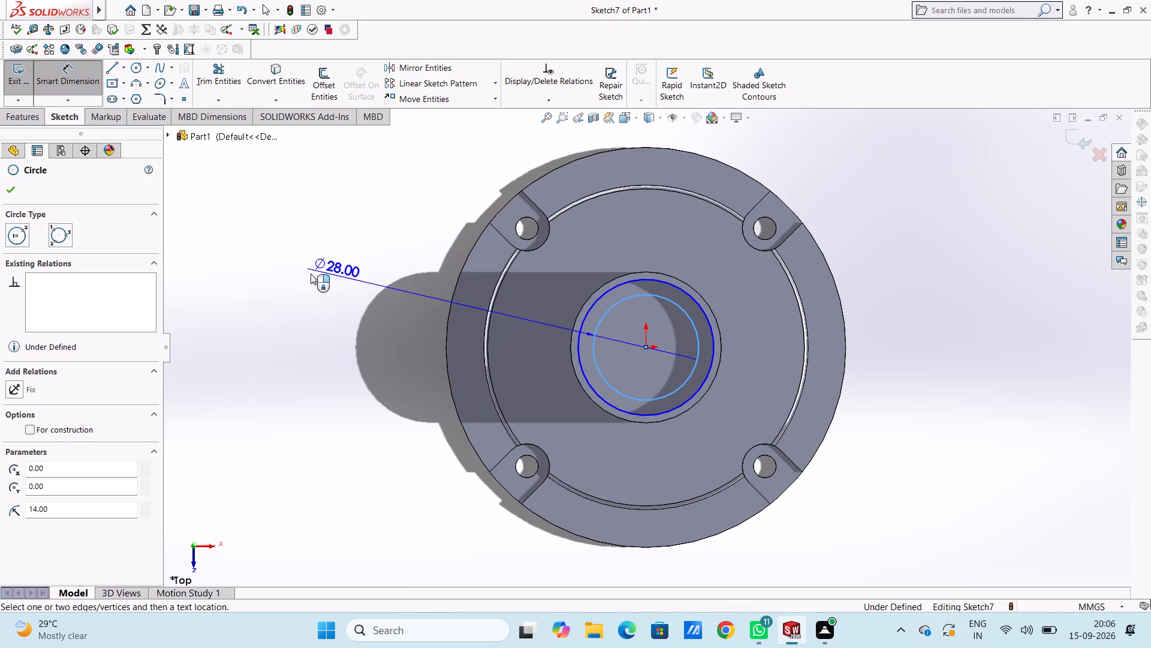
left_click(299, 235)
key("Return")
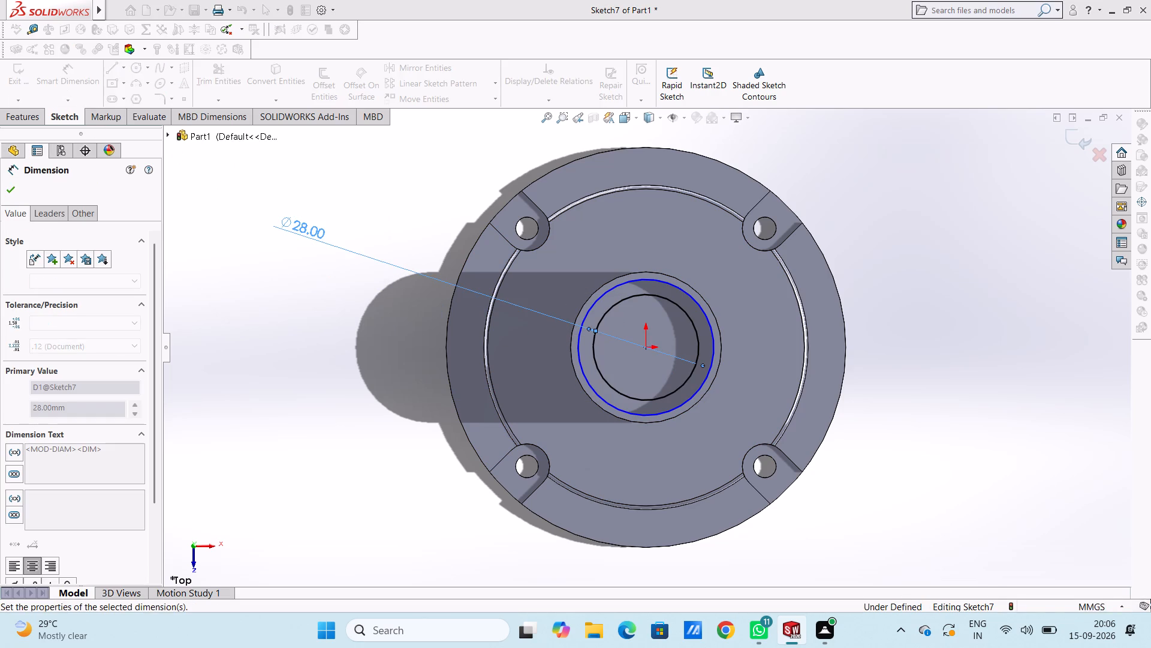
left_click(327, 277)
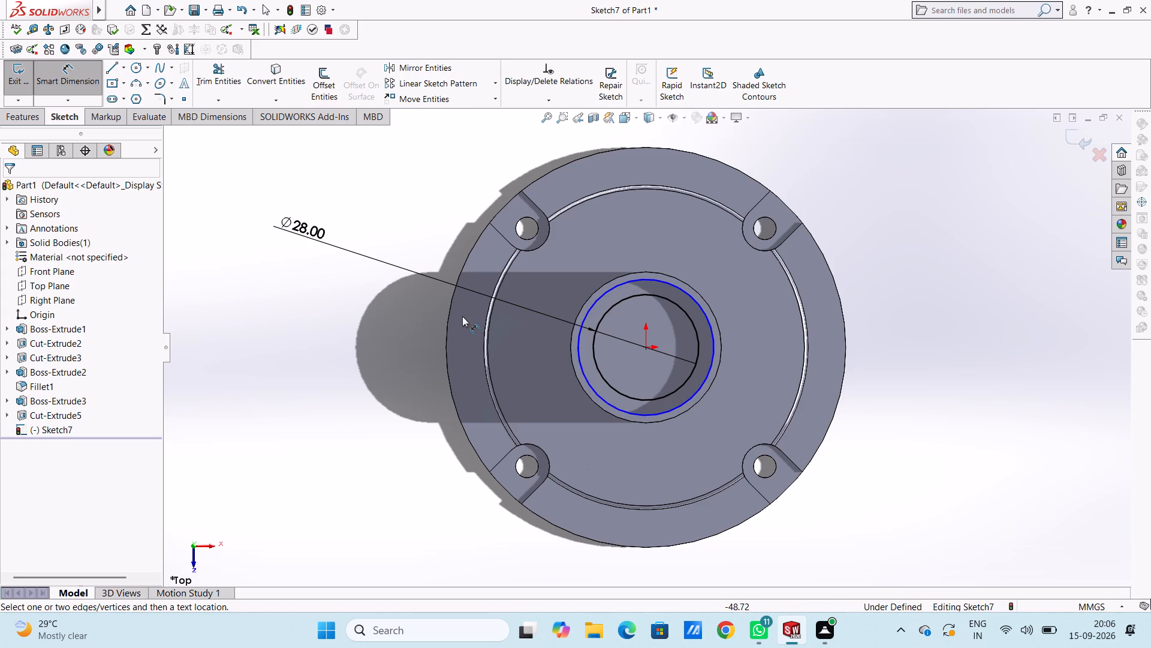
key("Escape")
key("Escape")
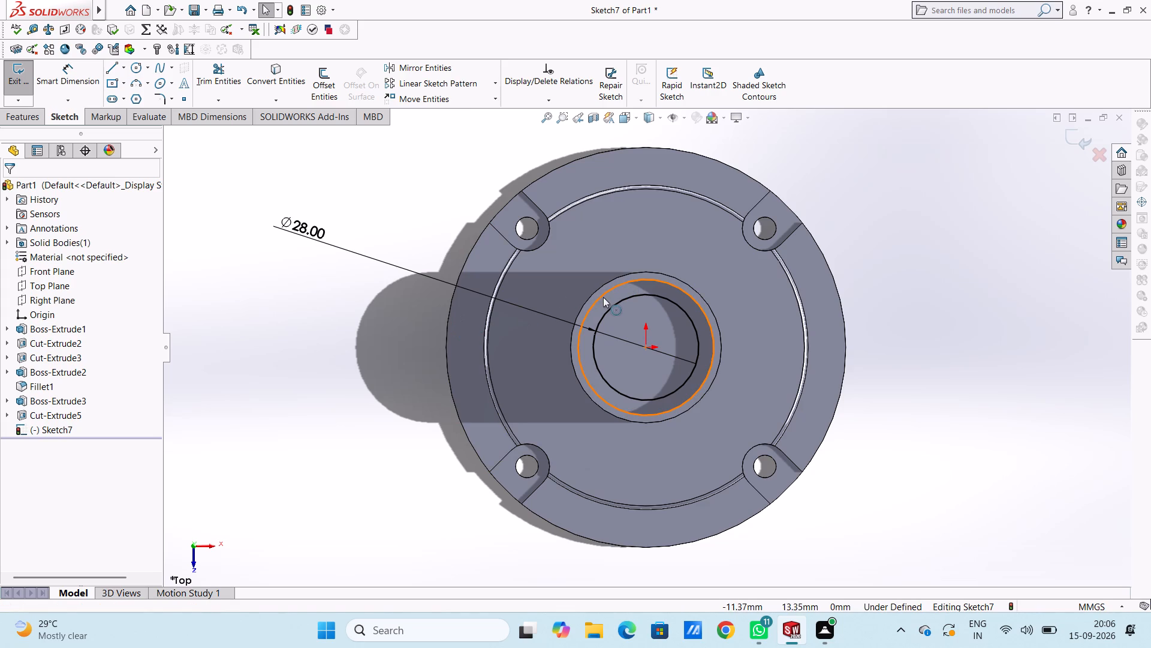
Delete the outer circle that coincides with the bore's edge from the sketch.
left_click(603, 296)
key("Delete")
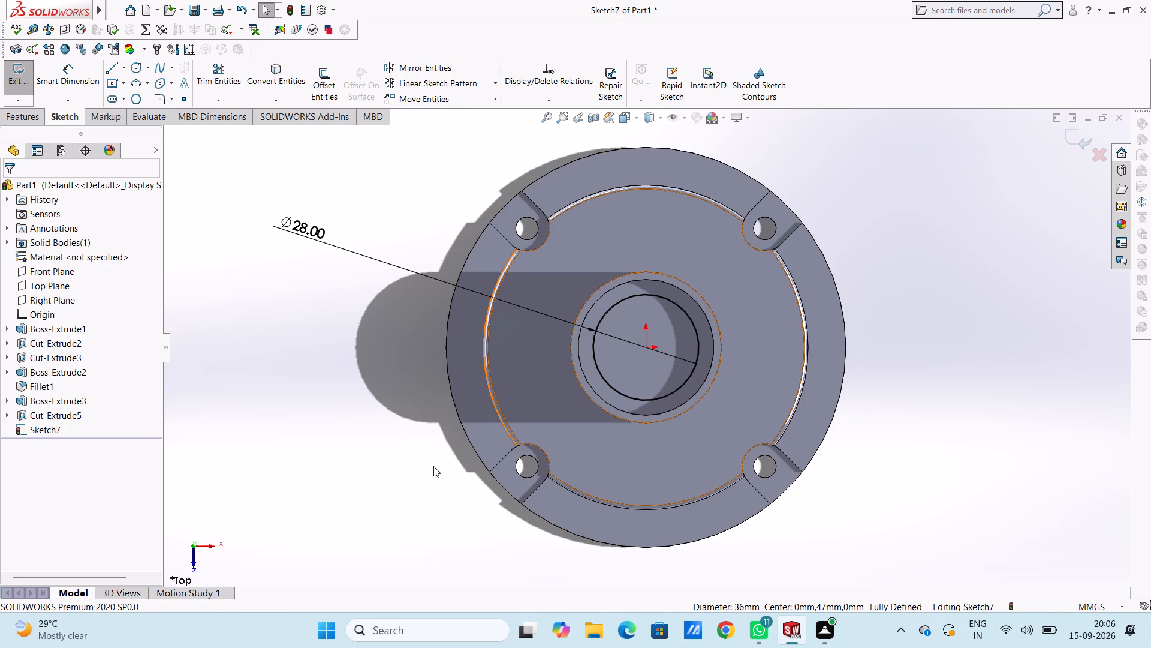
Cut the 28 mm circle 100 mm deep, blind, from the floor of the 36 mm bore.
middle_click_drag(434, 466, 387, 428)
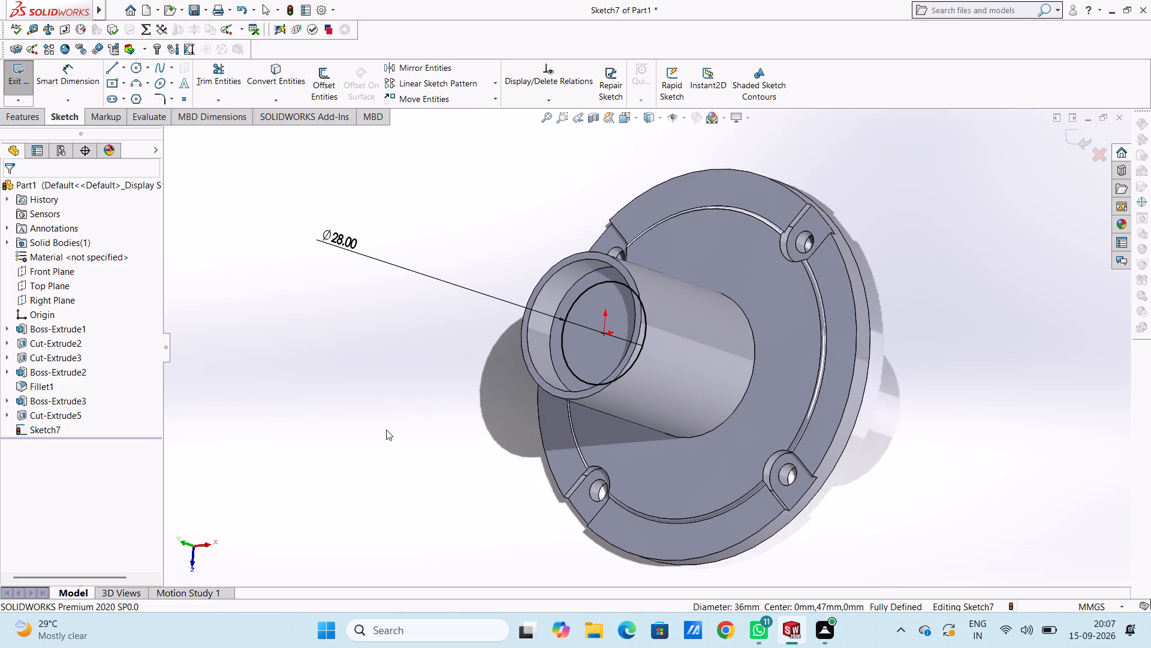
left_click(31, 115)
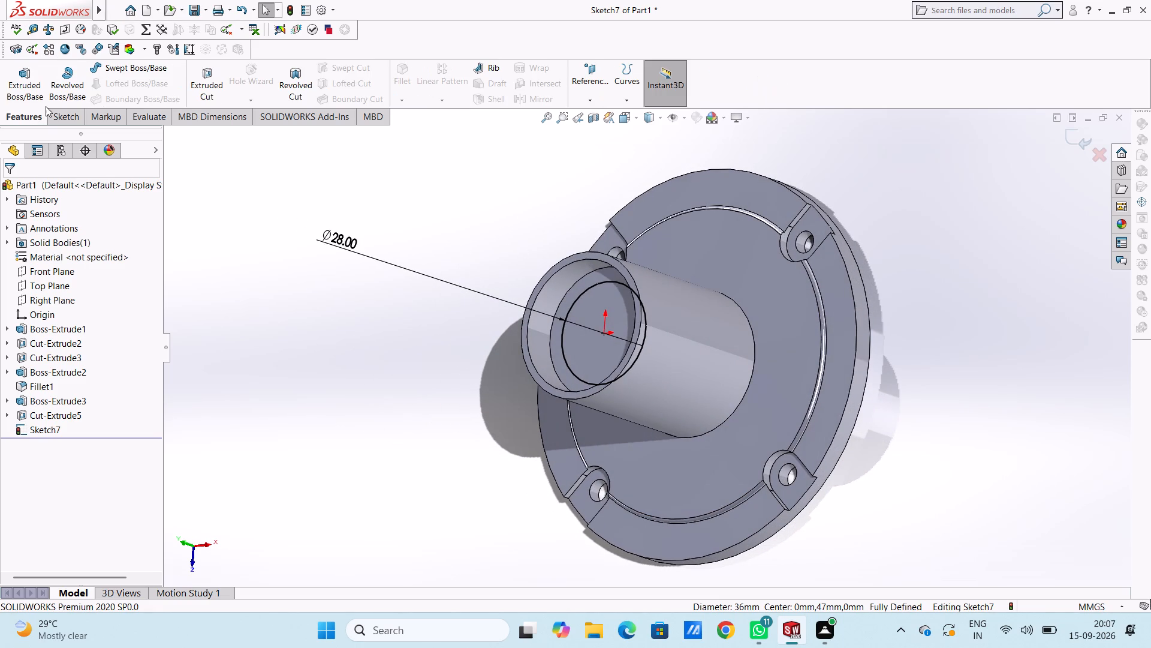
left_click(206, 80)
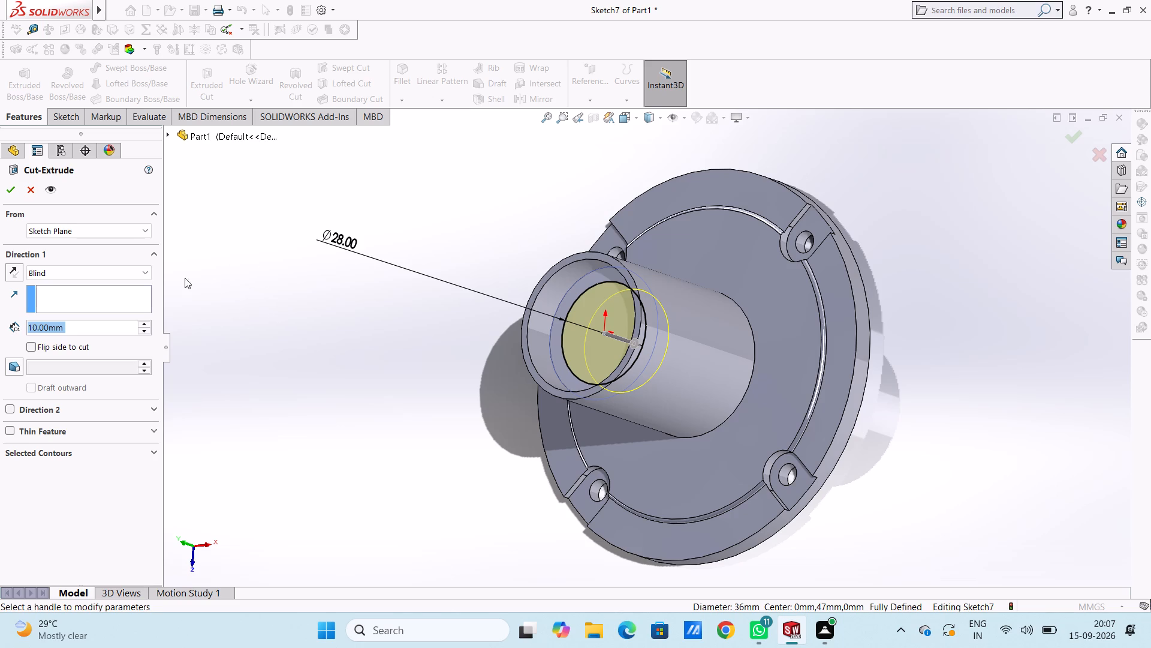
double_click(124, 326)
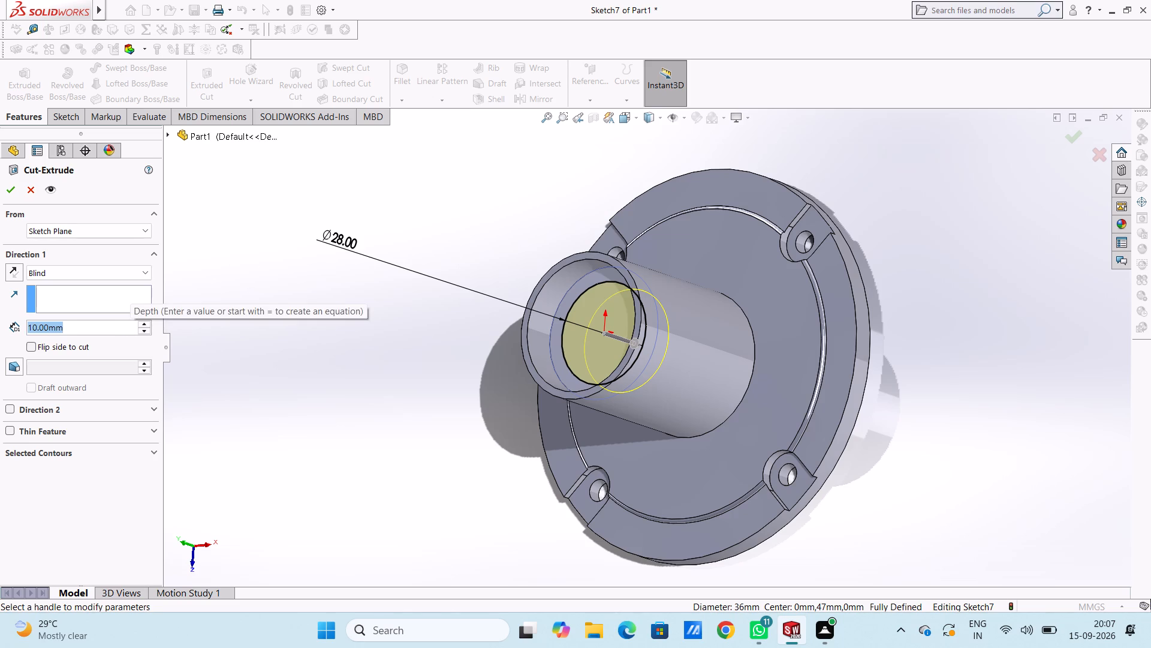
type("10")
key("Return")
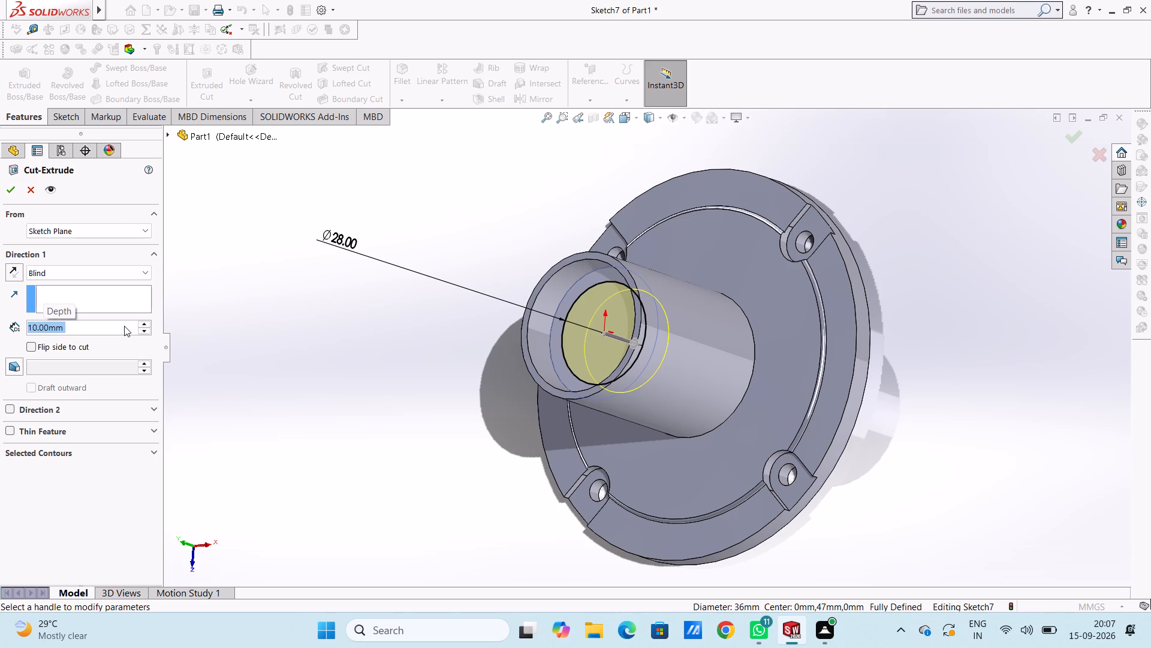
type("100")
key("Return")
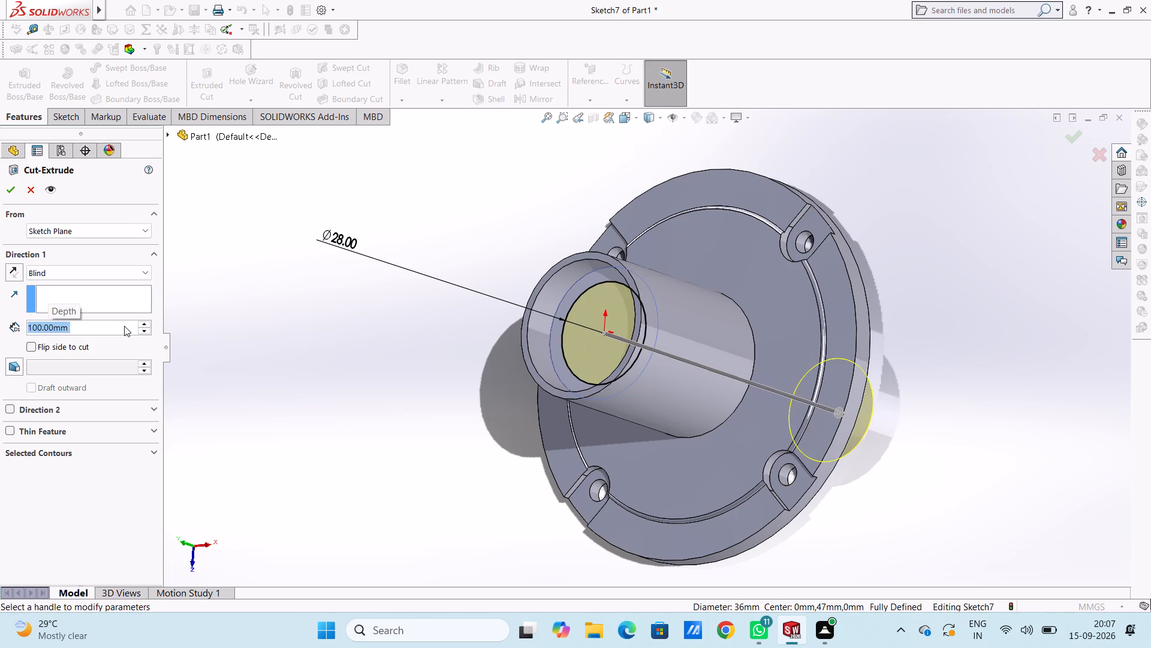
left_click(11, 193)
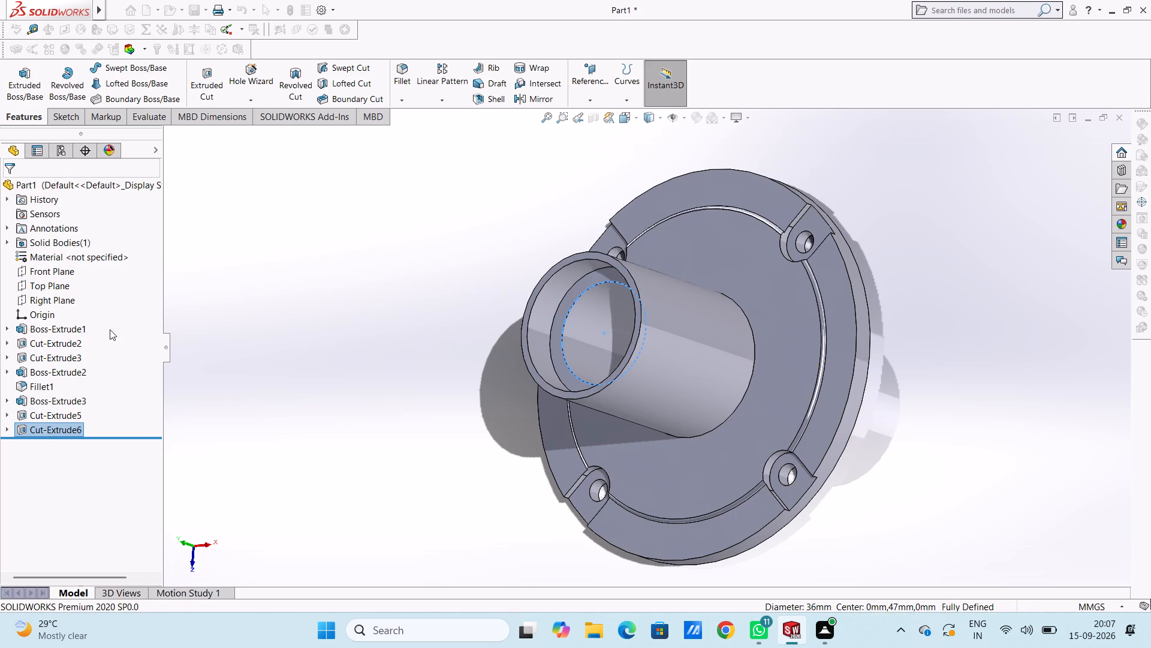
left_click(278, 312)
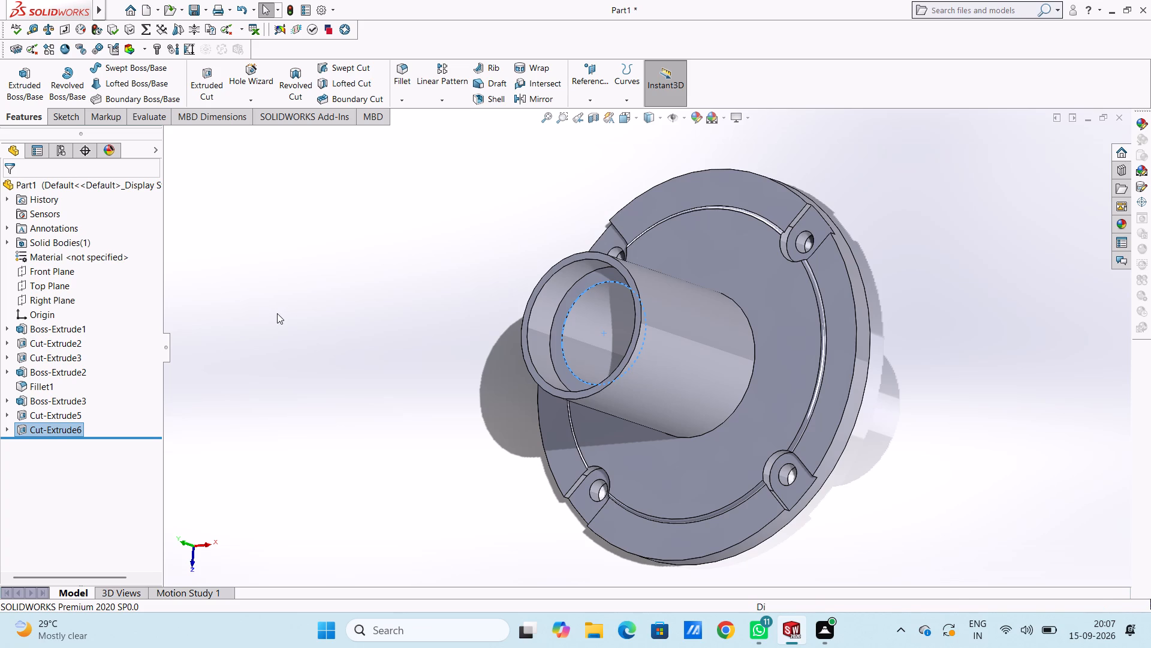
On the ring-shaped ledge inside the cylinder, sketch a circle of 16 mm radius centred on the origin.
key("ctrl+5")
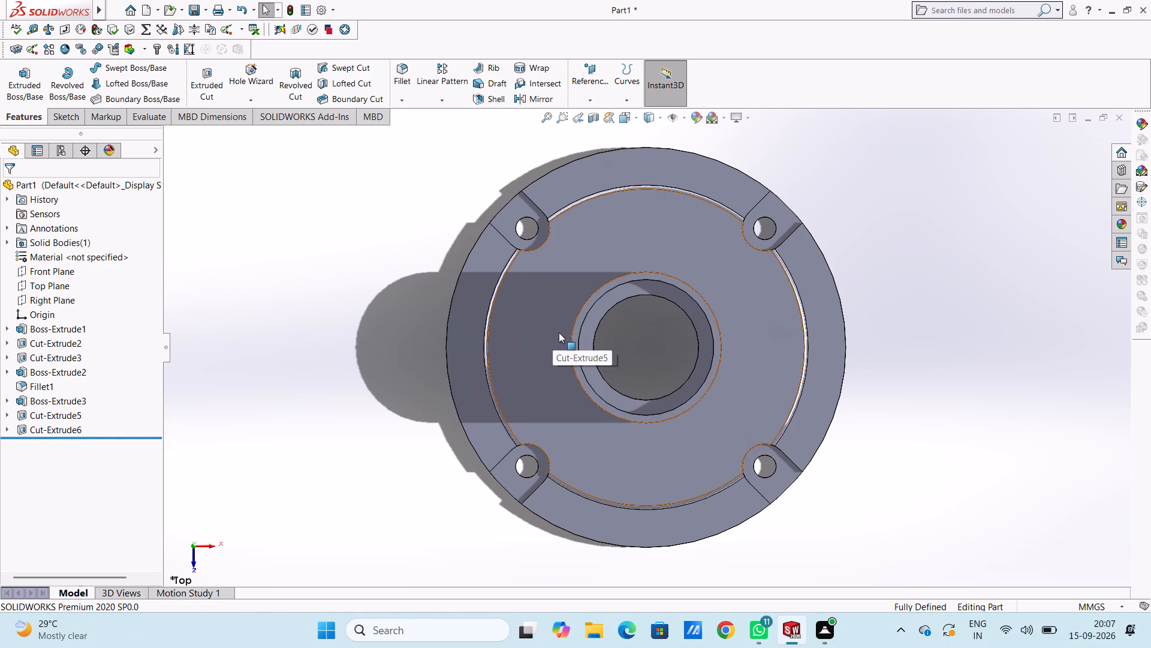
left_click(599, 306)
left_click(651, 272)
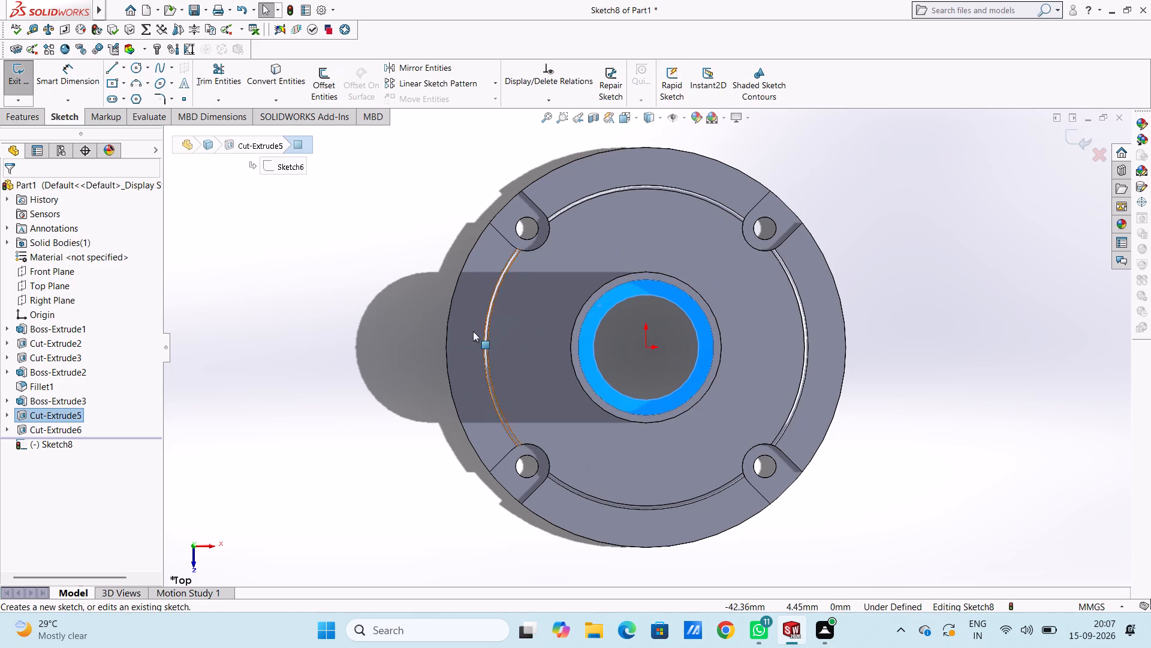
left_click(366, 315)
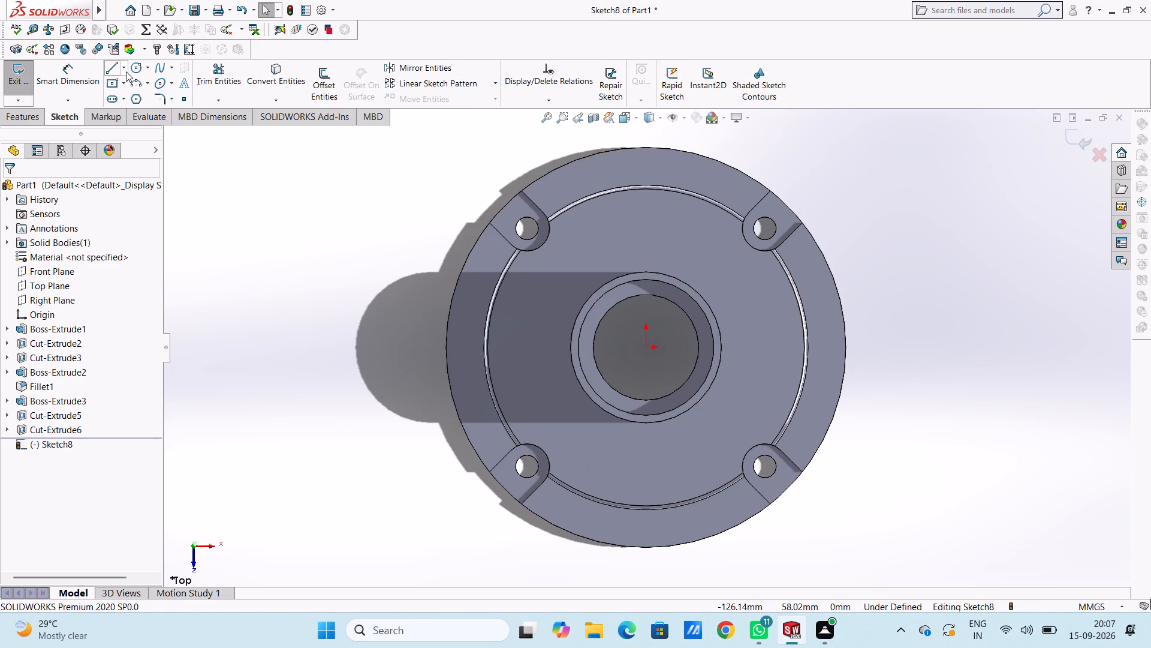
left_click(137, 68)
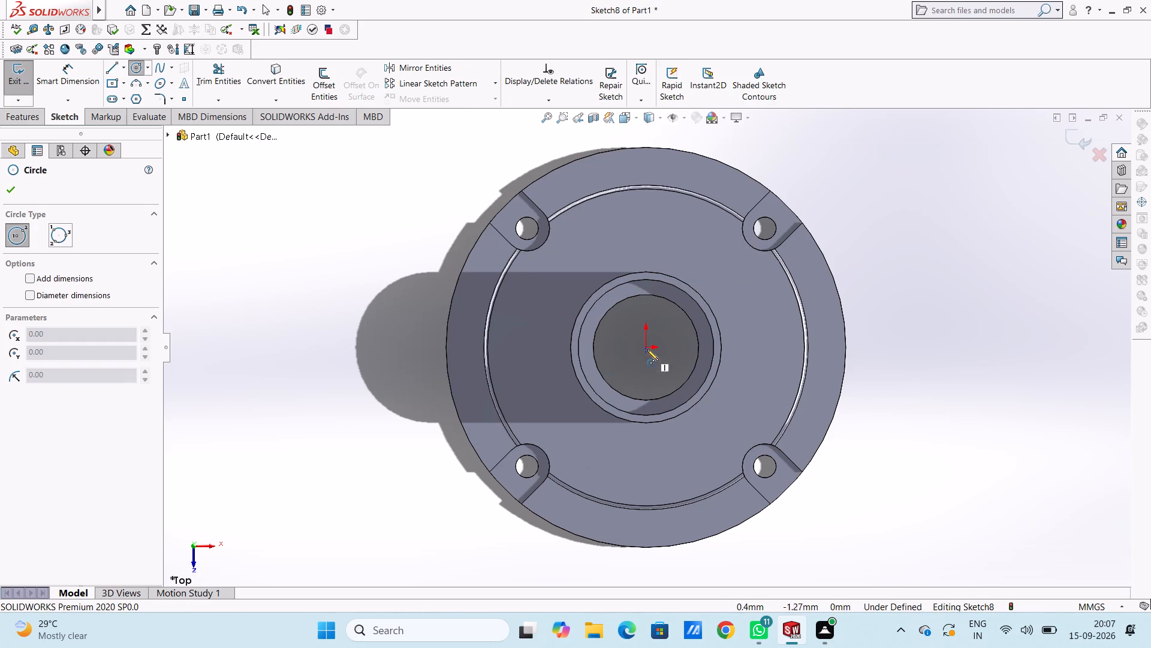
left_click(646, 346)
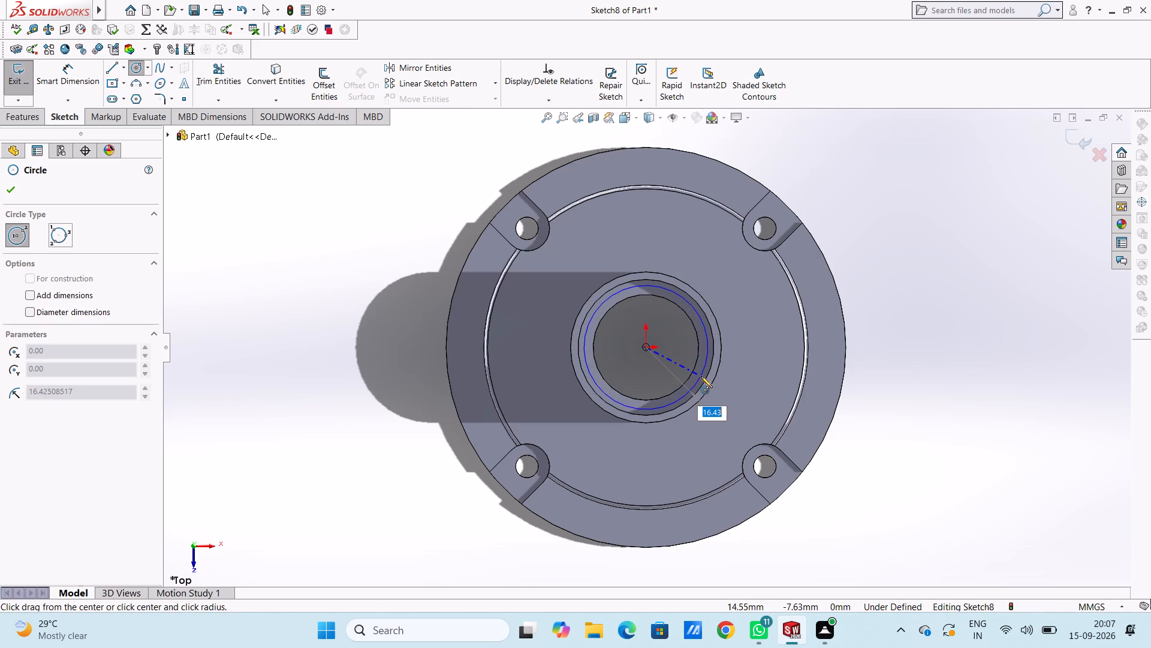
type("16")
key("Return")
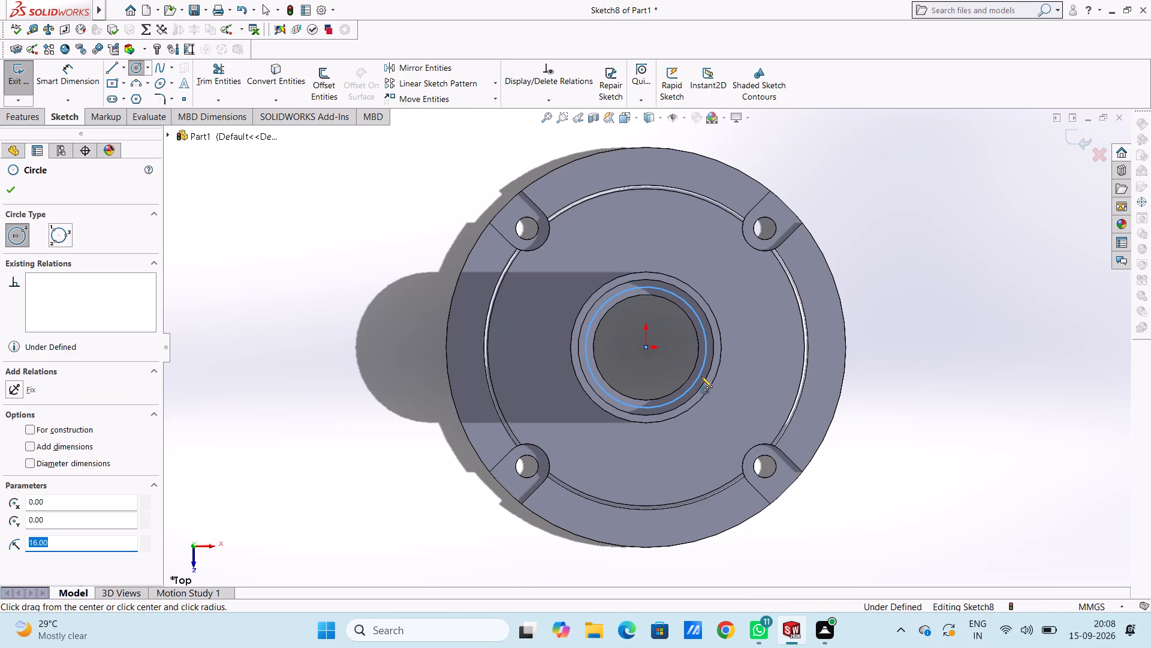
key("Escape")
key("Escape")
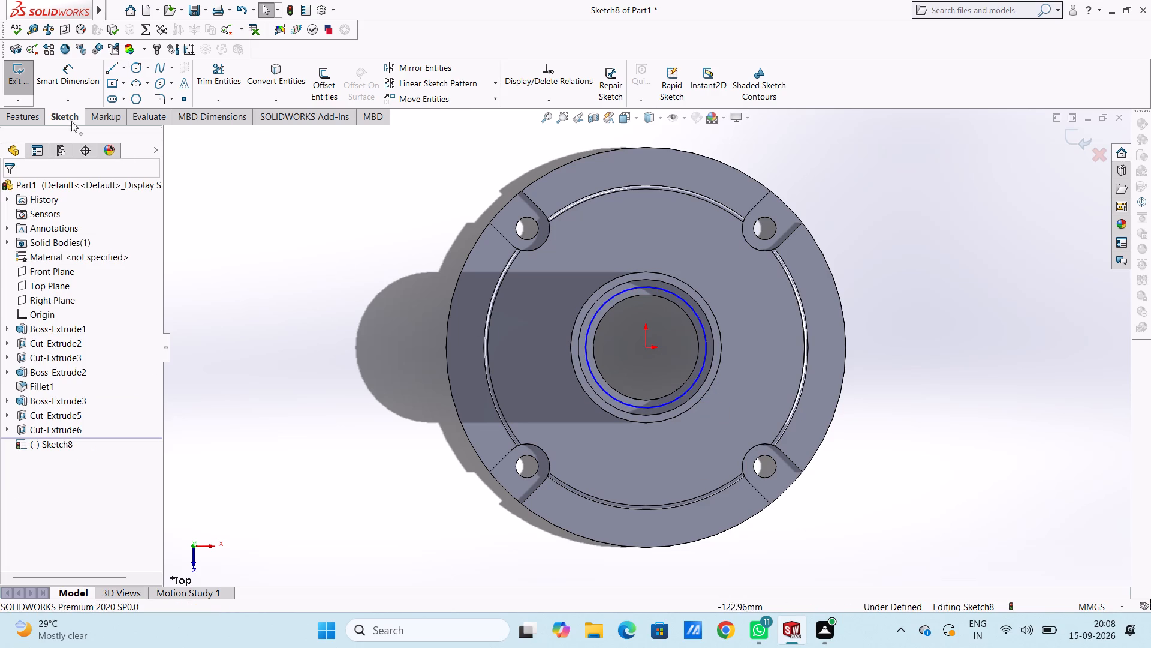
Dimension the diameter of the circle sketched on the ledge inside the cylinder.
left_click(76, 78)
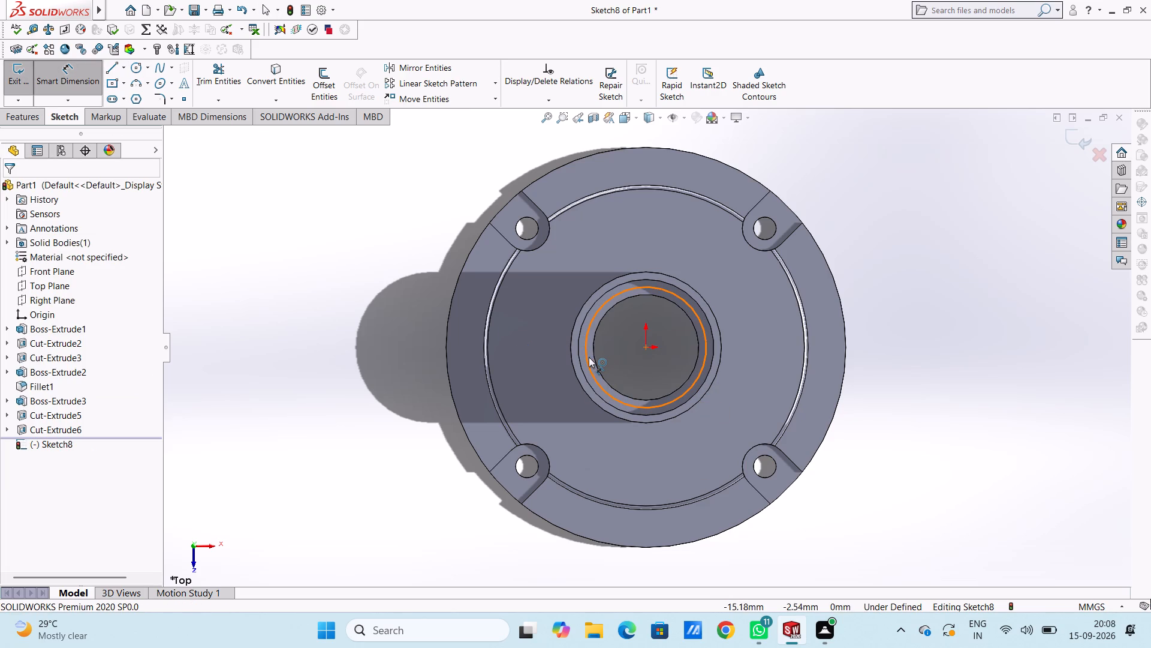
left_click(588, 357)
left_click(346, 193)
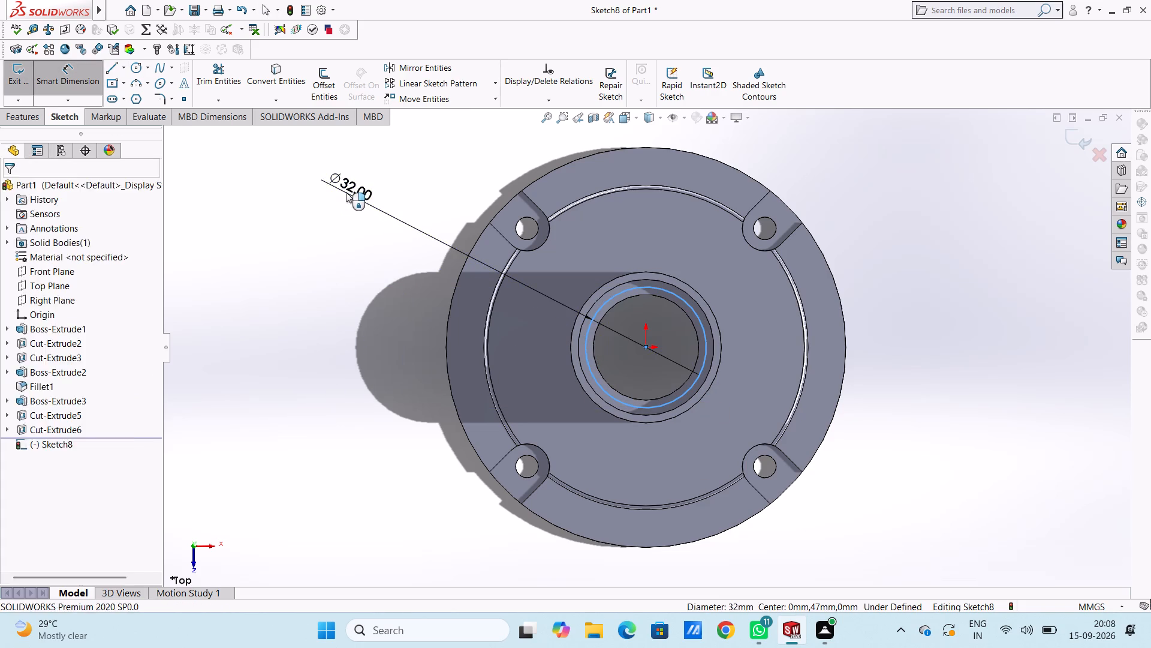
key("Return")
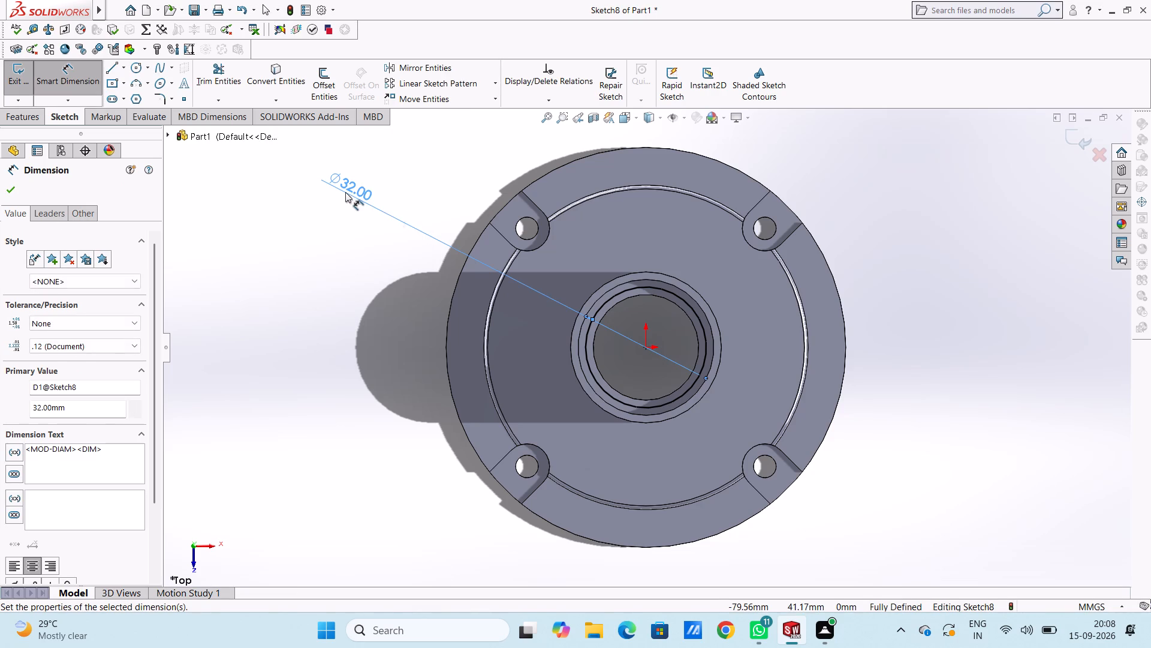
left_click(333, 251)
key("Escape")
key("Escape")
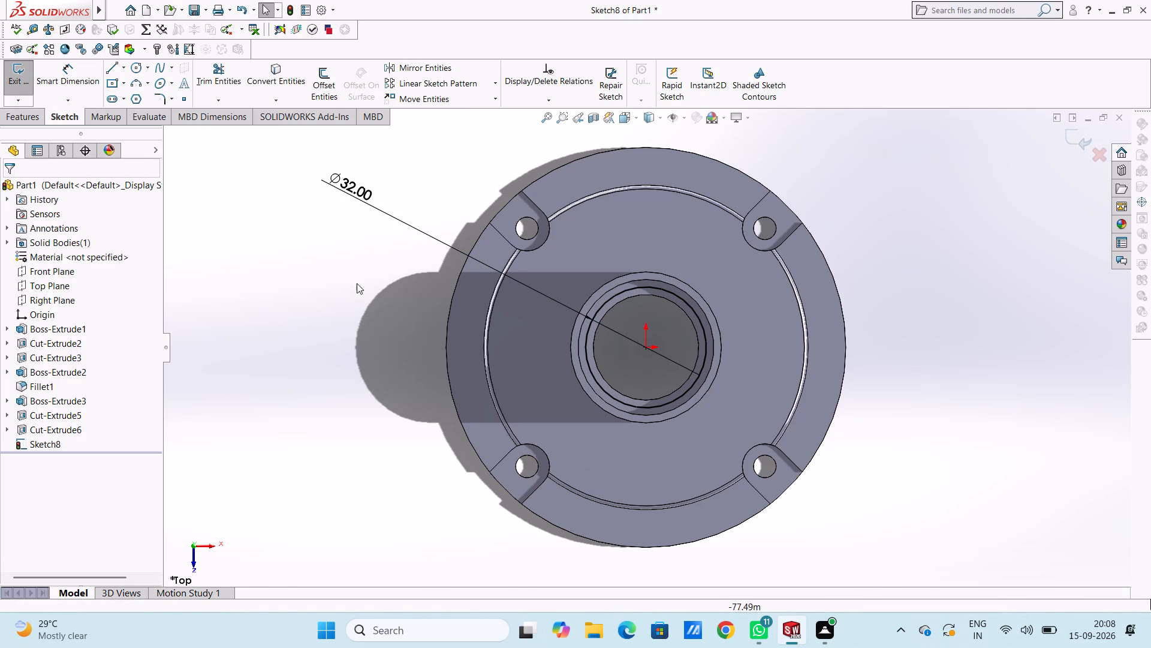
Set the ledge circle's diameter to 36 mm.
double_click(360, 195)
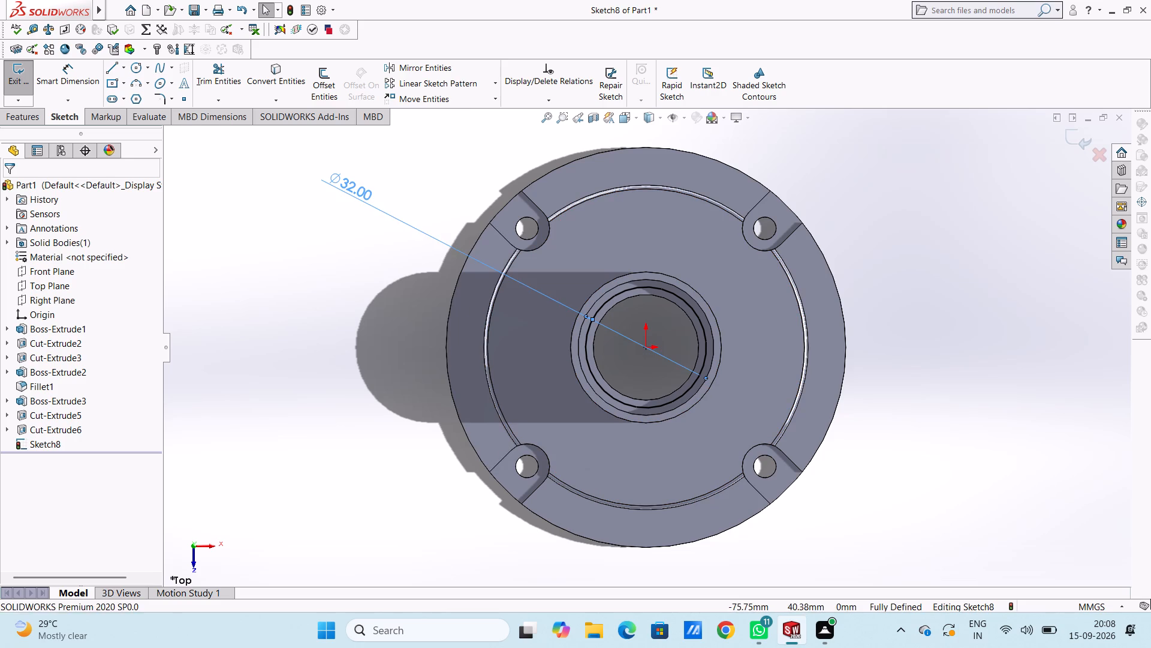
type("36")
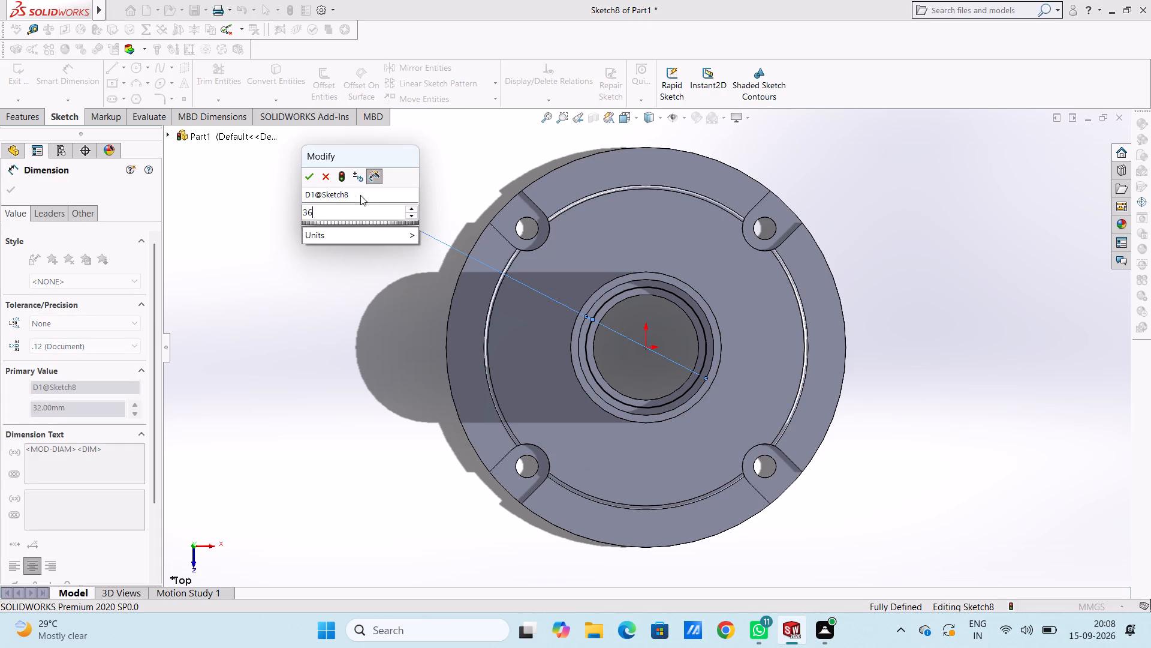
key("Return")
left_click(299, 283)
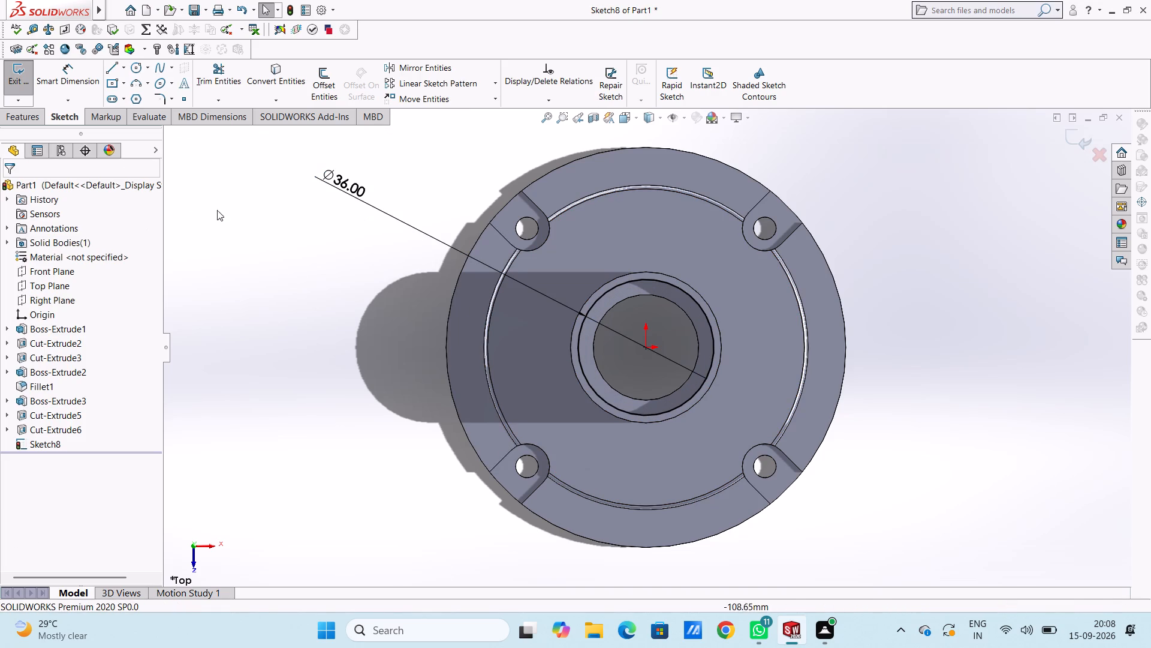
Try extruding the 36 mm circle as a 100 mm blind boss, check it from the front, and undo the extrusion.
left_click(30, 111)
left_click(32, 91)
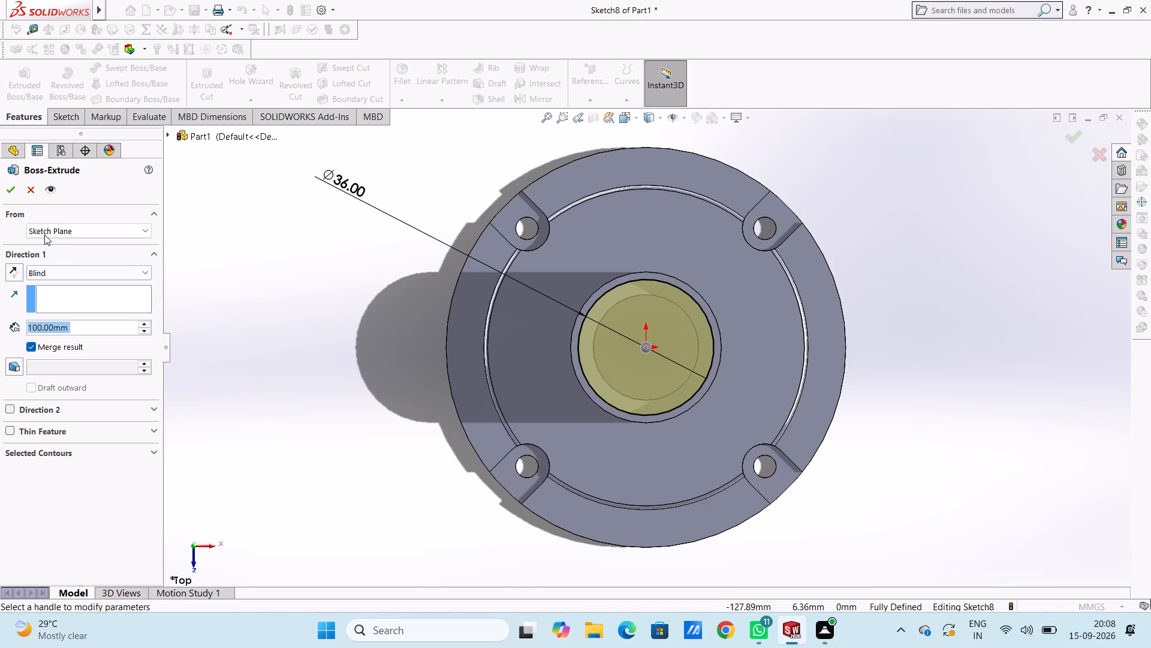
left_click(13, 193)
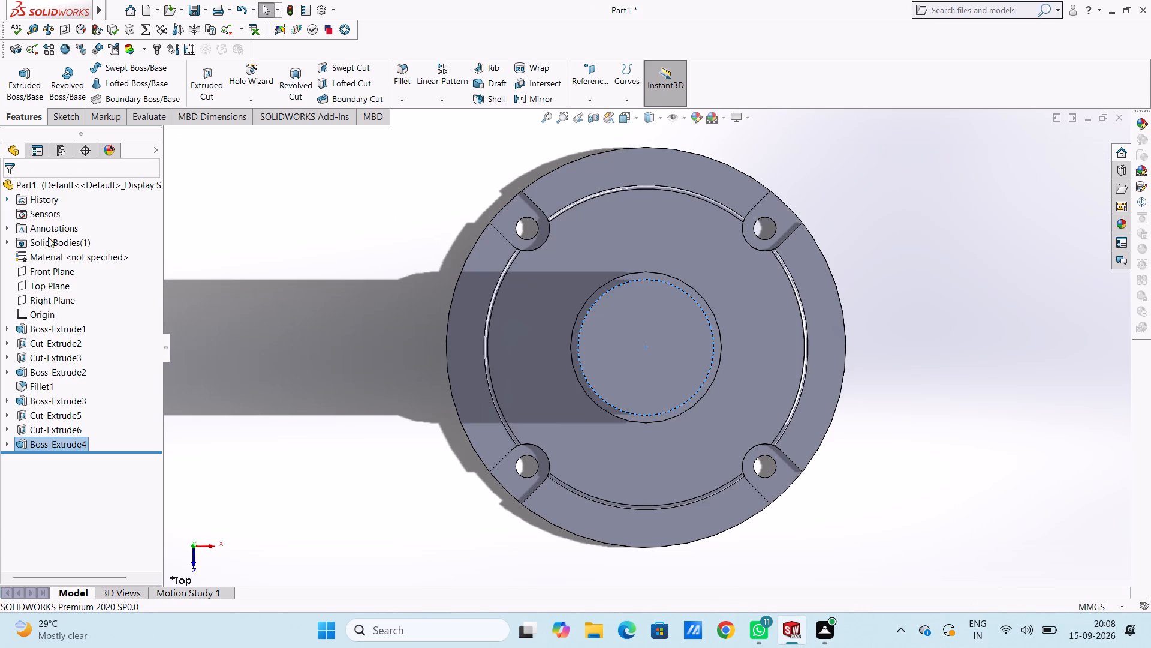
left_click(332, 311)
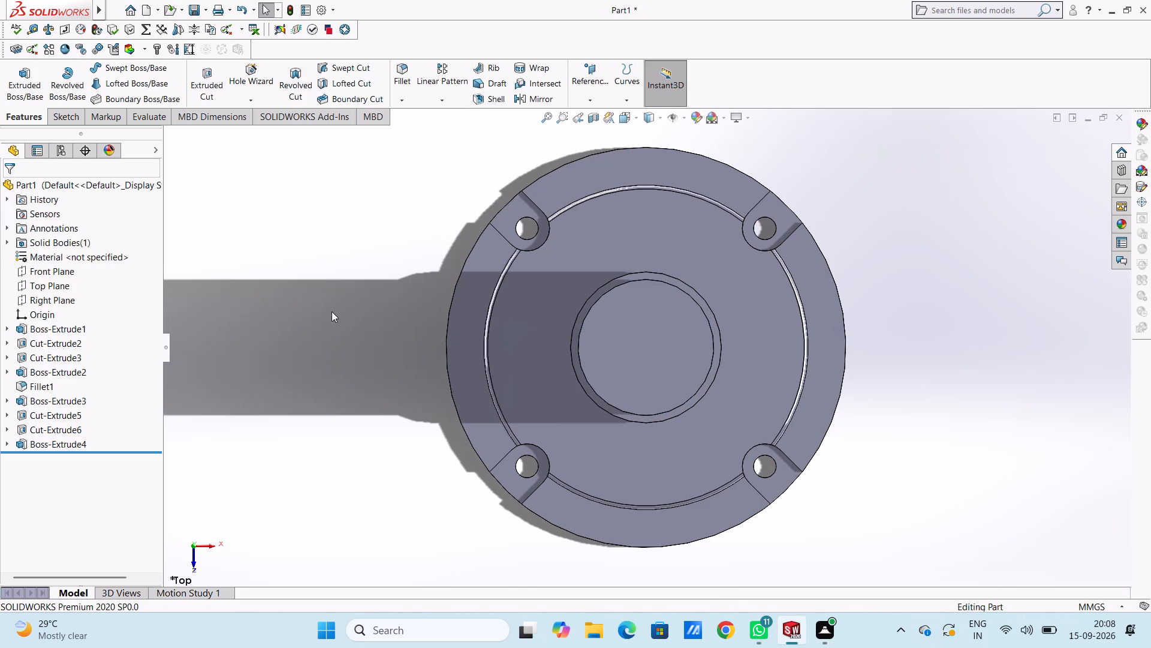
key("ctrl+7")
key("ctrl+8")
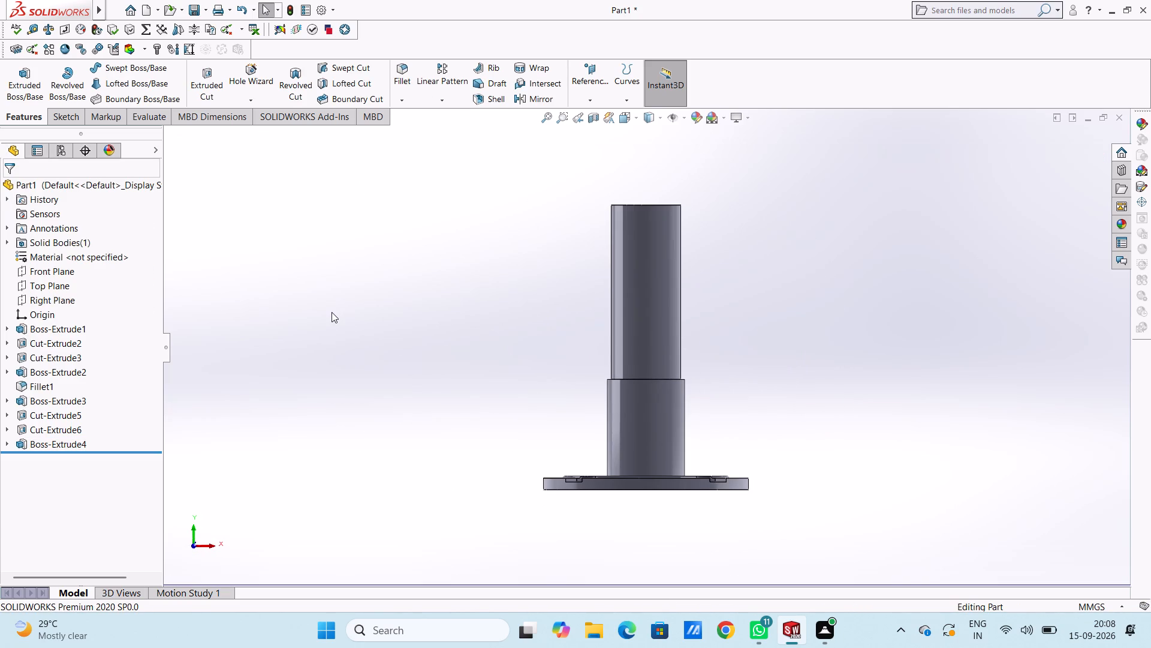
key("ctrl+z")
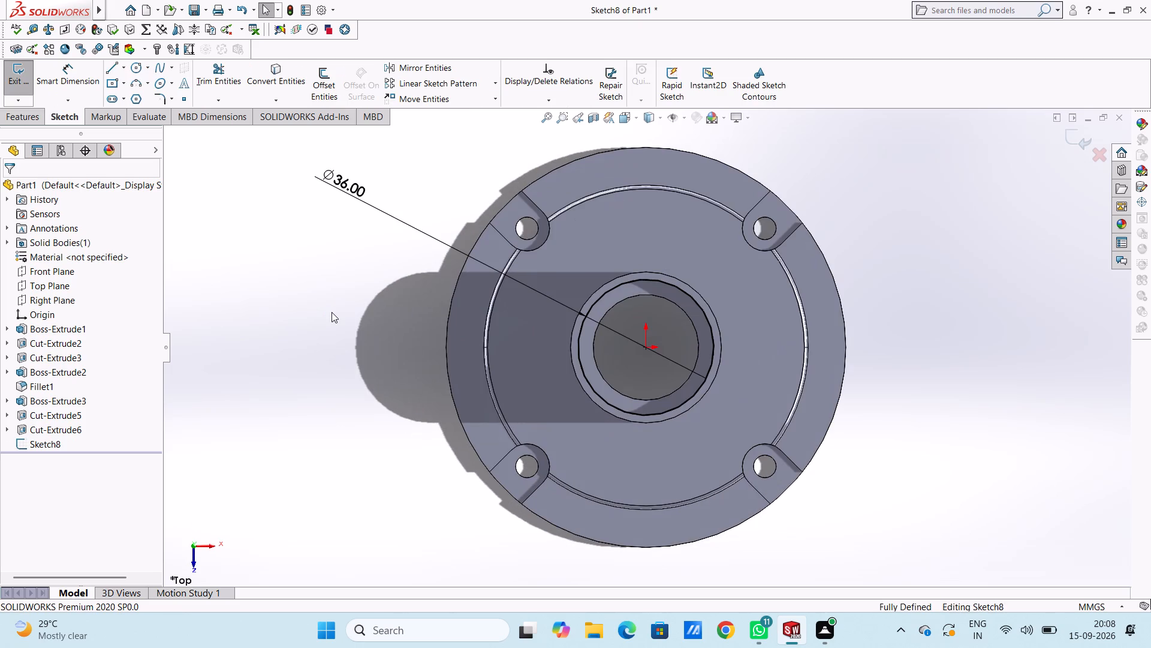
Extrude the 36 mm circle 10 mm, blind, as a merged boss that fills the cylinder's open end.
left_click(25, 112)
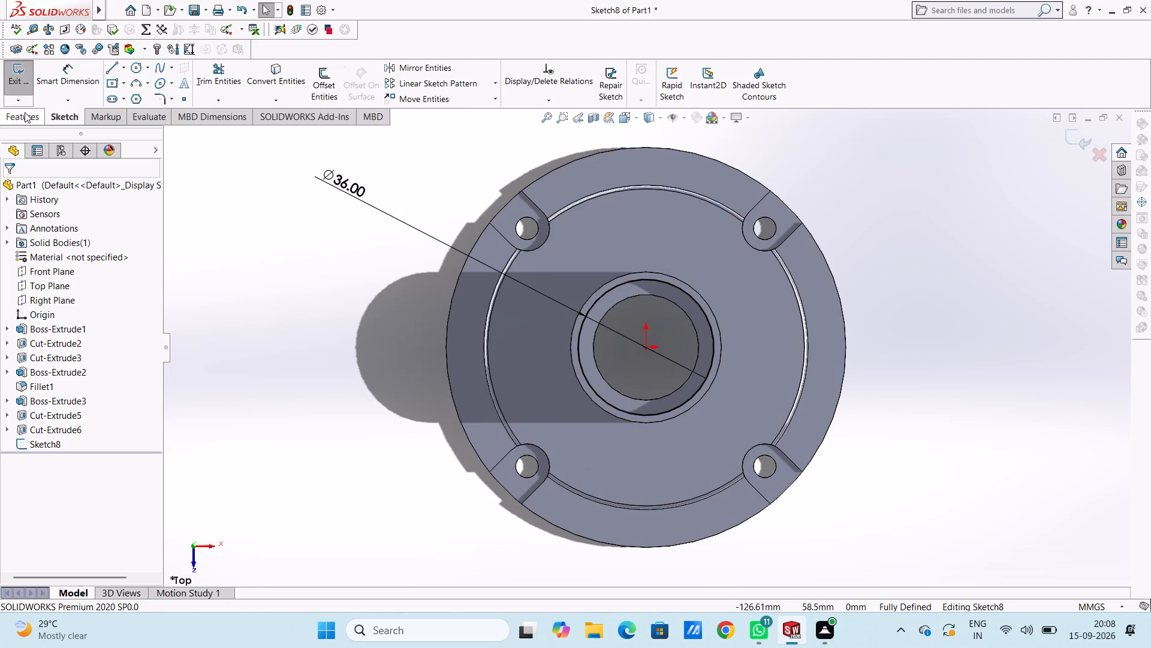
left_click(26, 87)
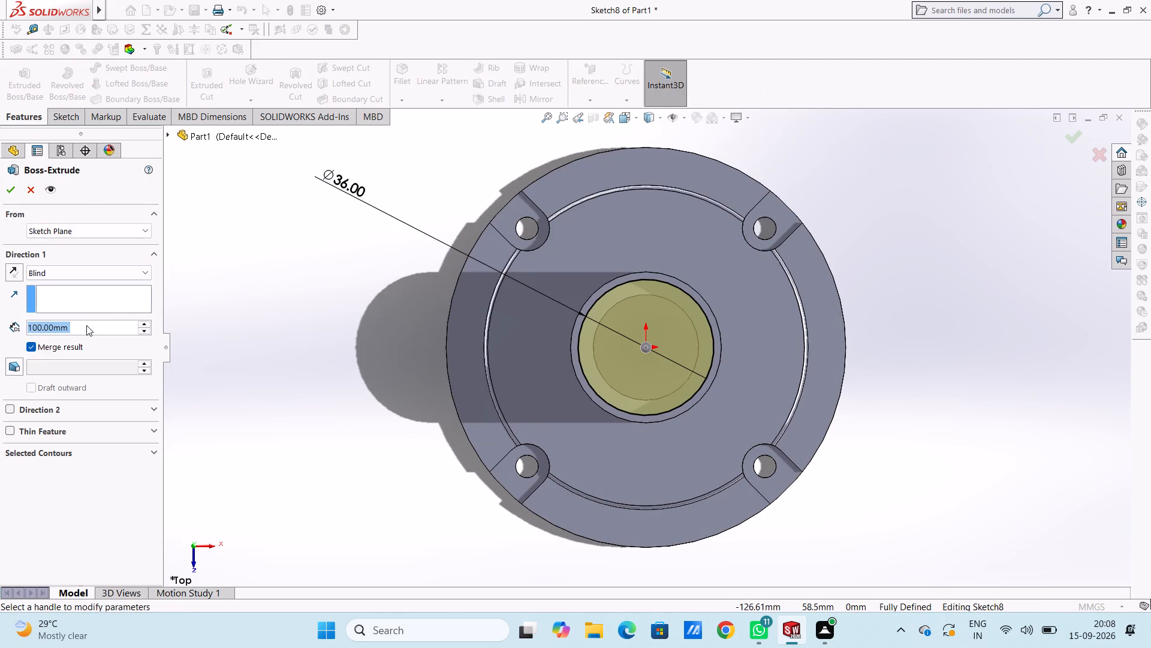
type("10")
key("Return")
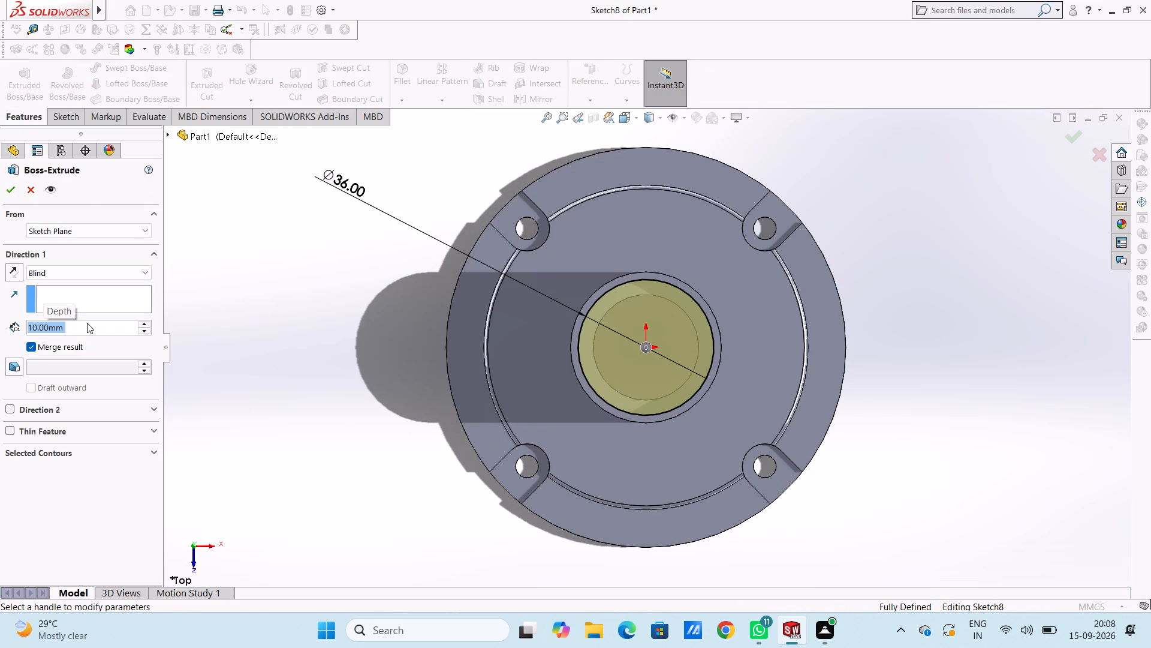
left_click(11, 193)
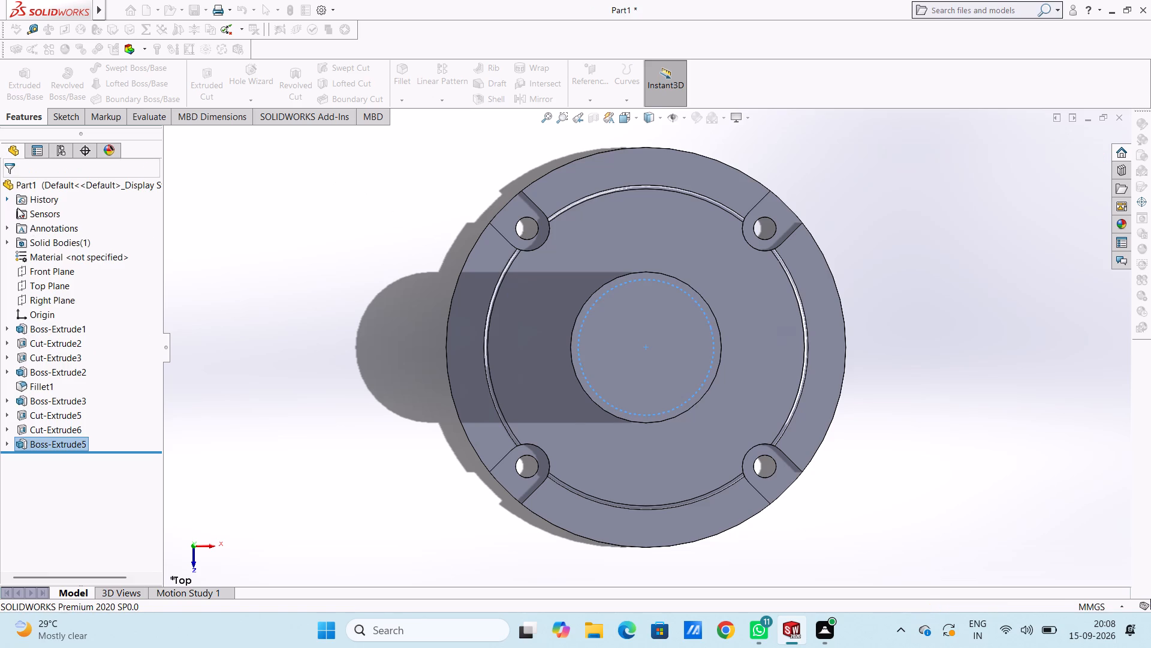
left_click(207, 313)
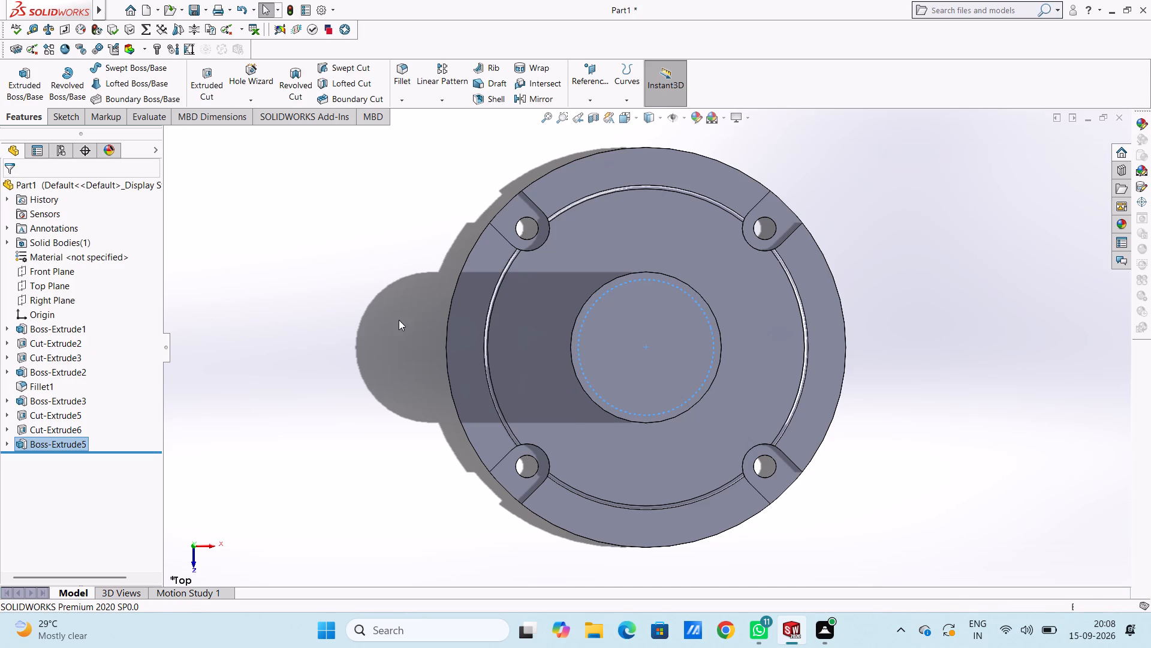
On the closed end face of the cylinder, sketch a circle of 16 mm radius centred on the origin.
left_click(674, 365)
left_click(725, 332)
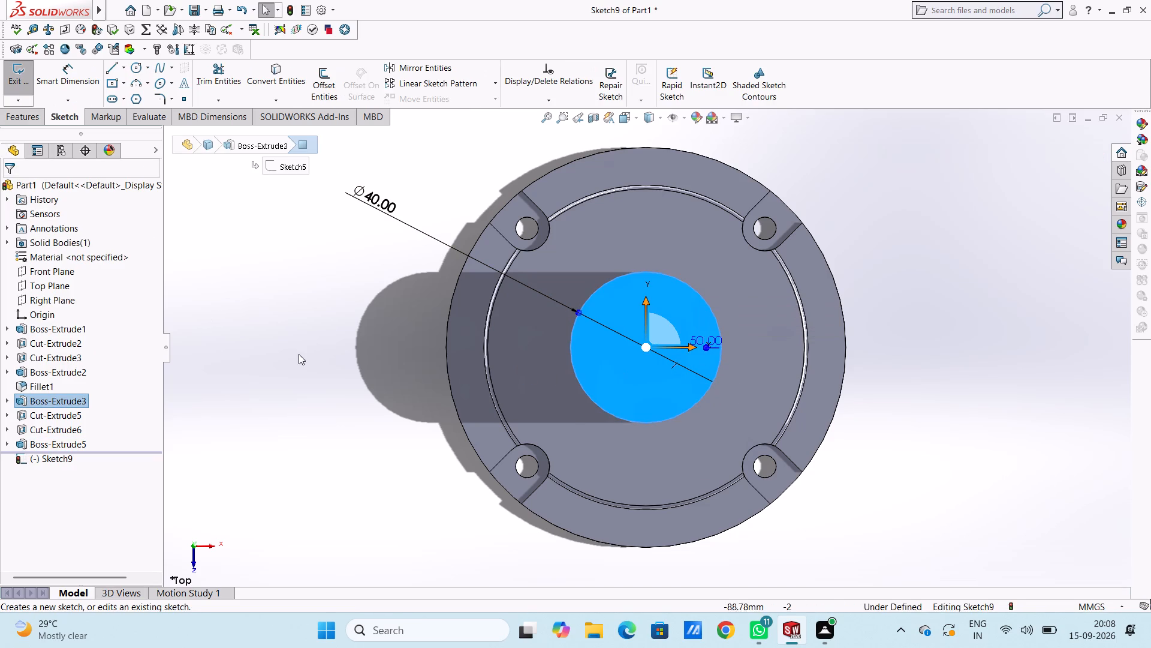
left_click(293, 337)
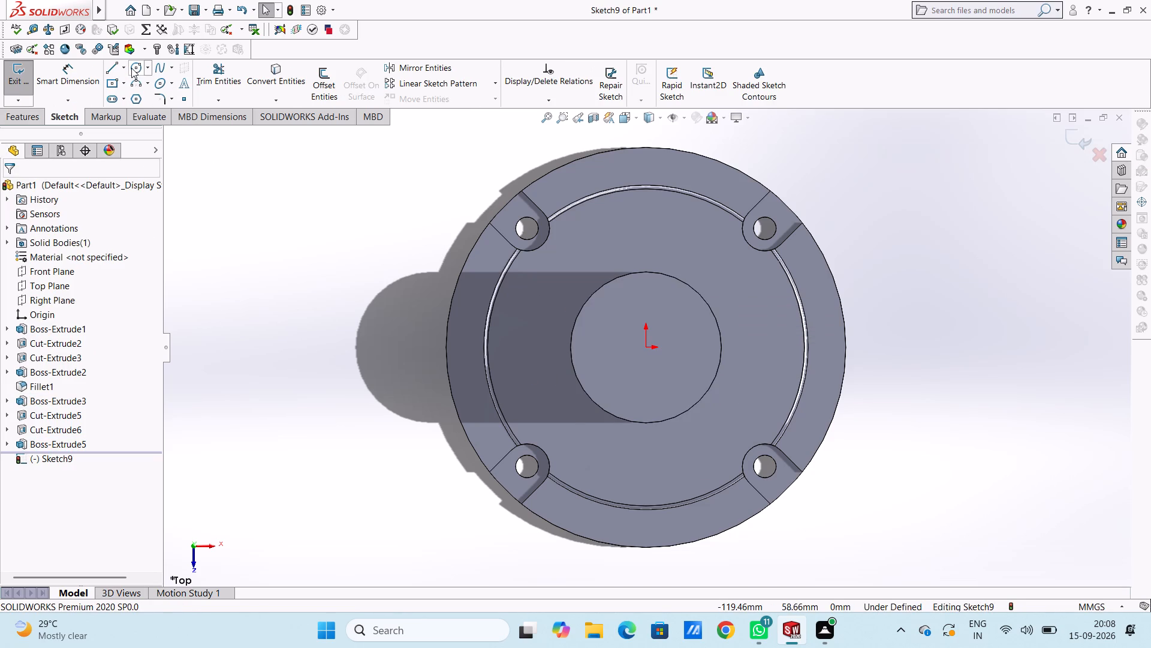
left_click(135, 67)
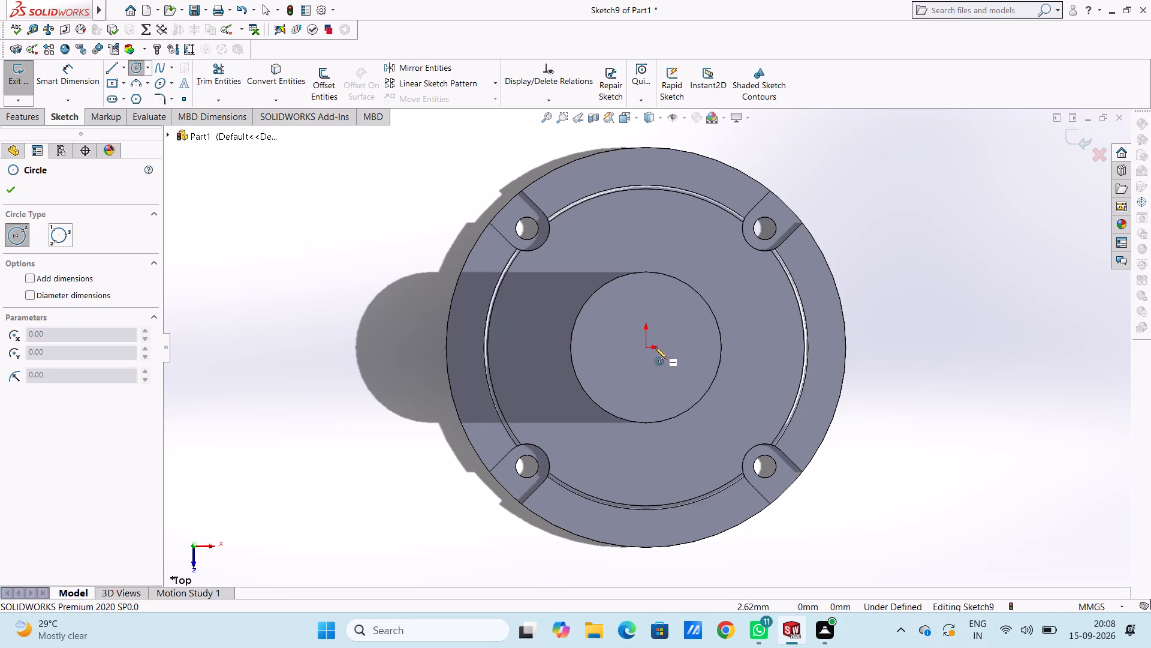
left_click(646, 347)
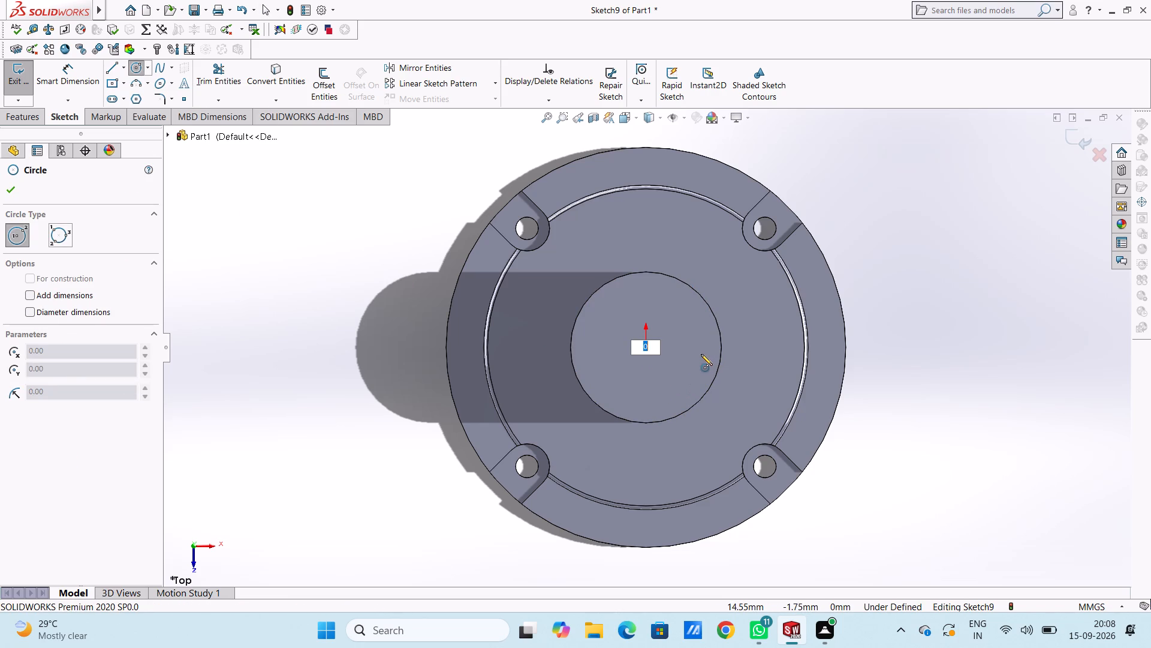
type("16")
key("Return")
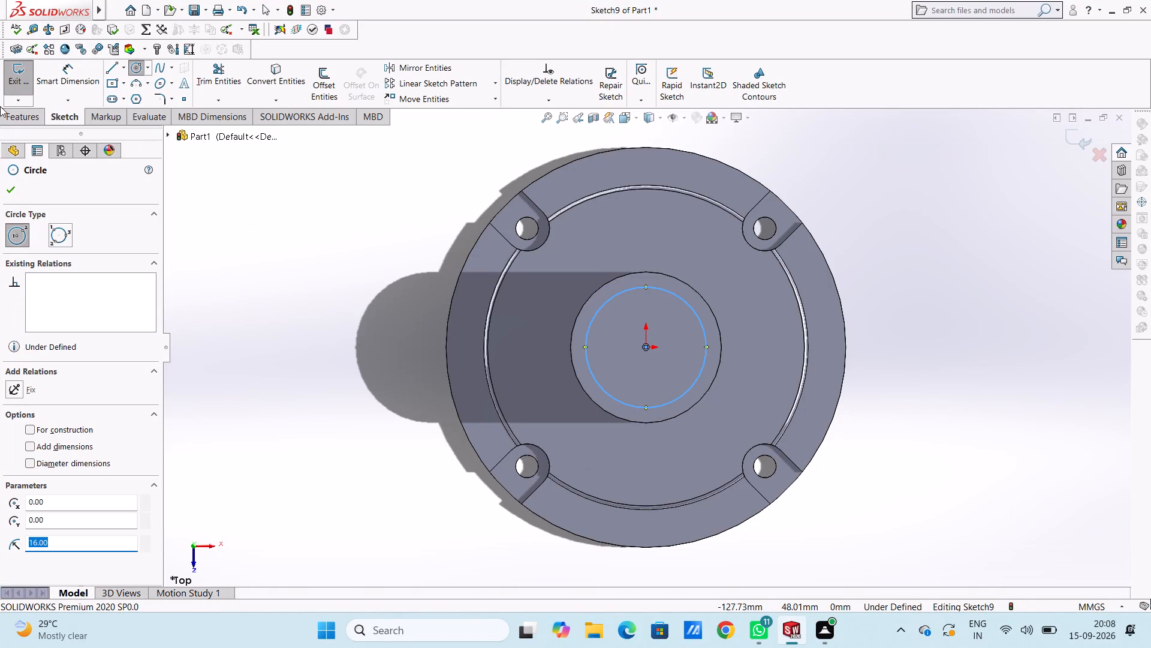
Dimension the end-face circle's diameter as 32 mm.
left_click(79, 80)
left_click(697, 321)
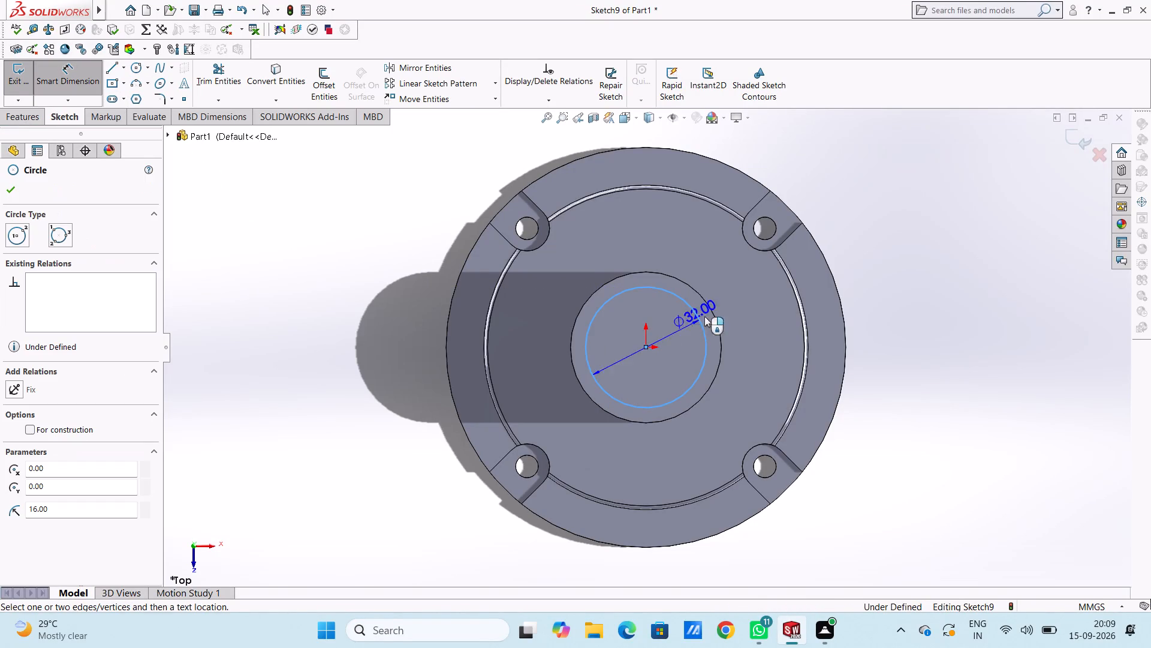
left_click(977, 266)
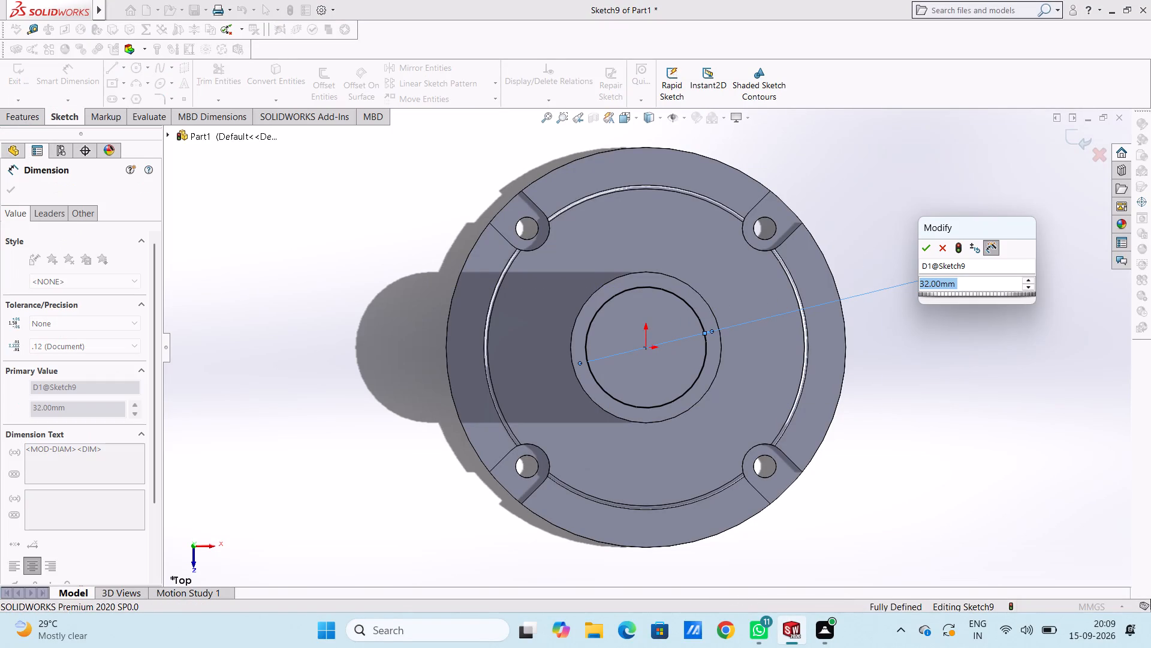
key("Return")
left_click(975, 317)
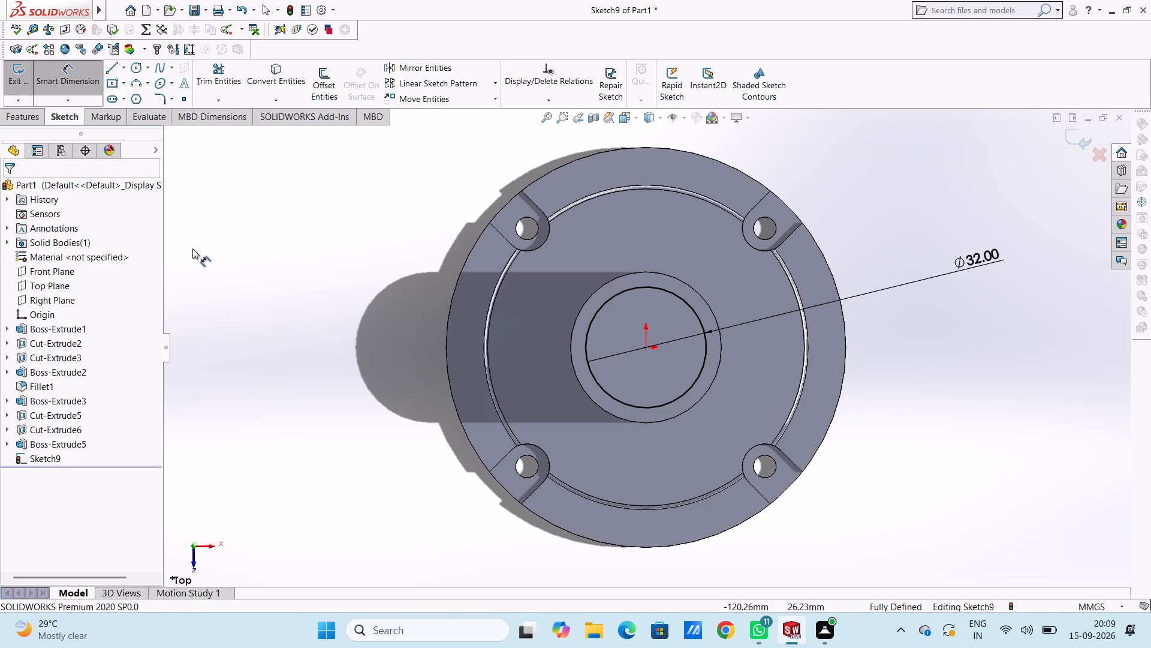
Cut the 32 mm circle 10 mm deep, blind, into the cylinder's end face.
key("ctrl+7")
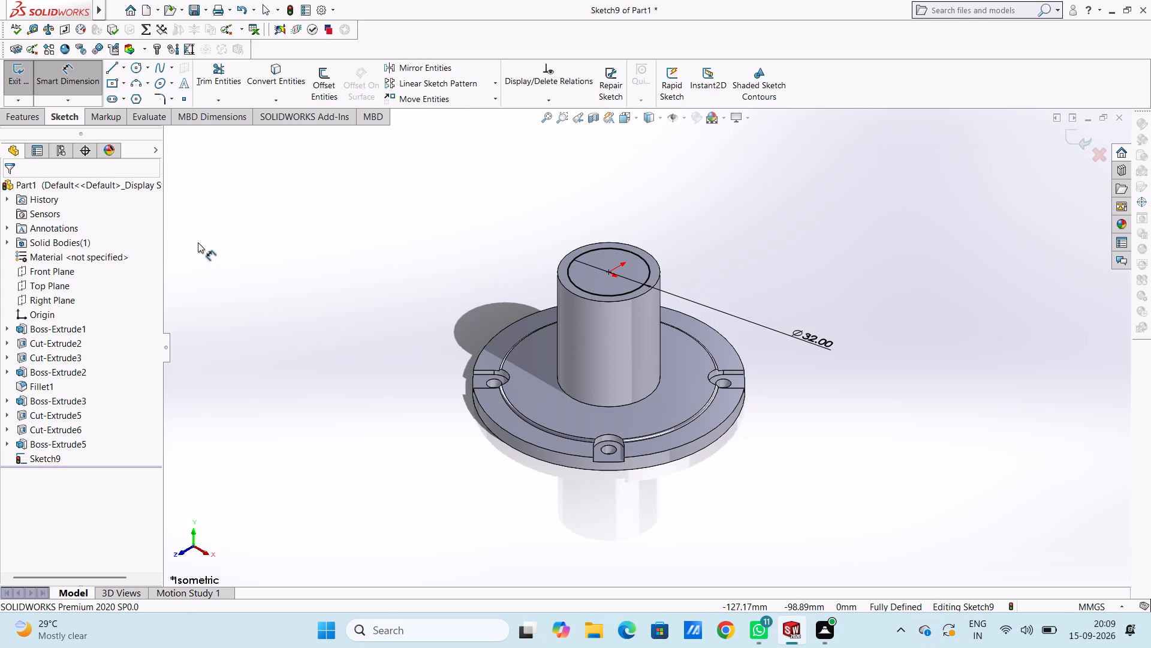
left_click(23, 118)
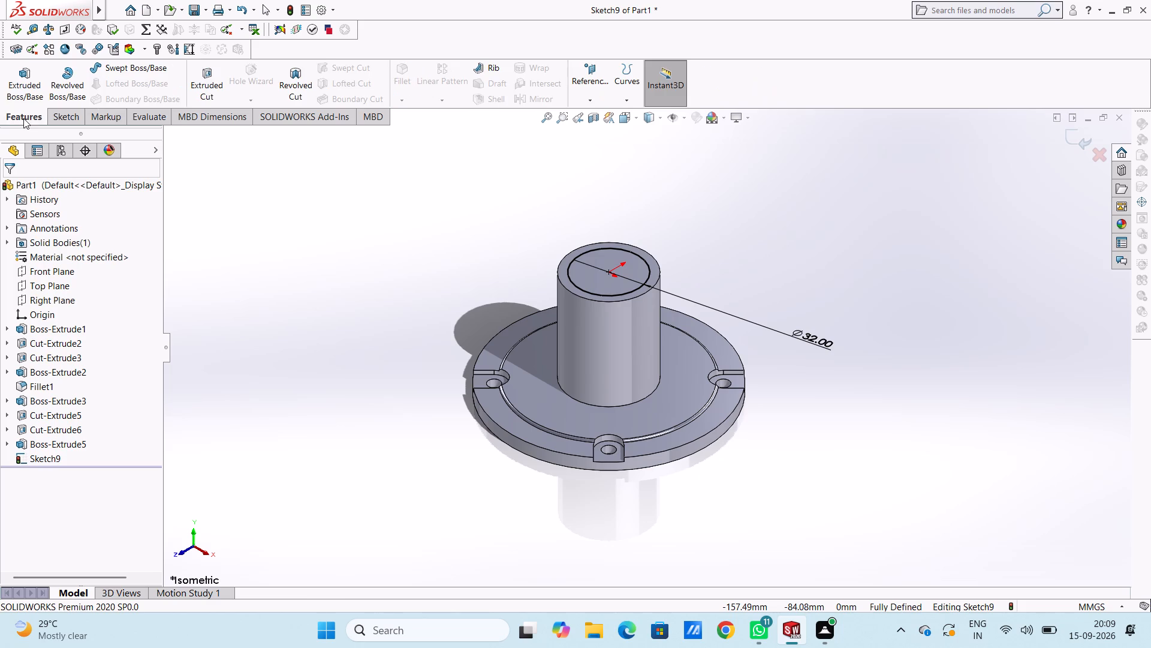
left_click(197, 82)
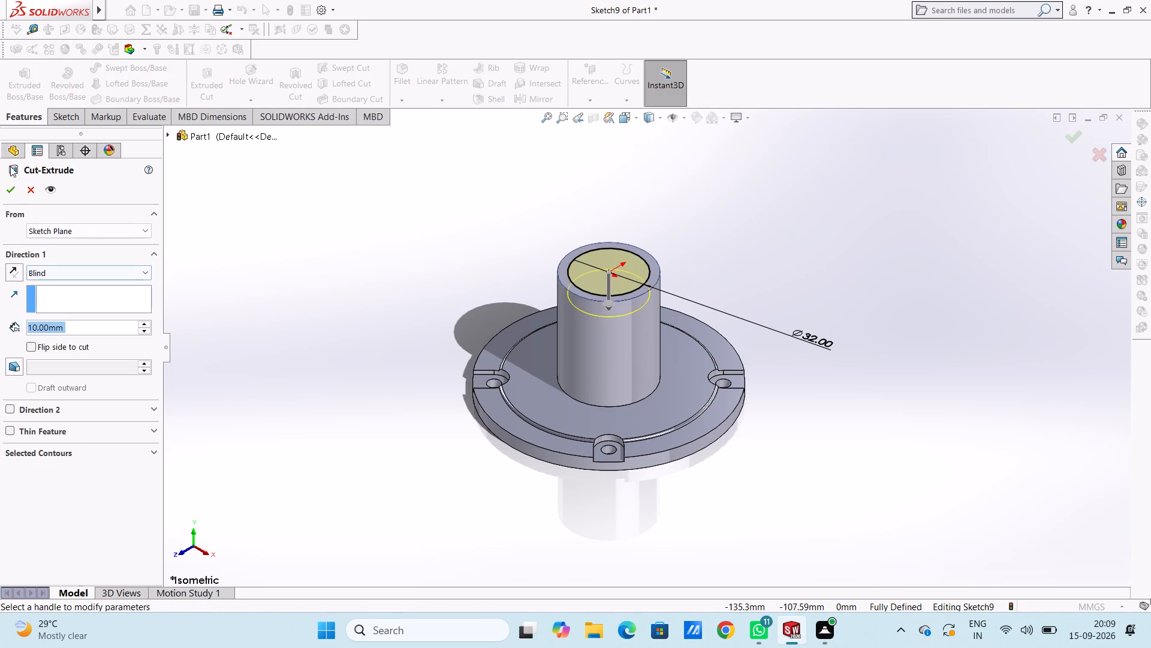
left_click(10, 190)
left_click(251, 237)
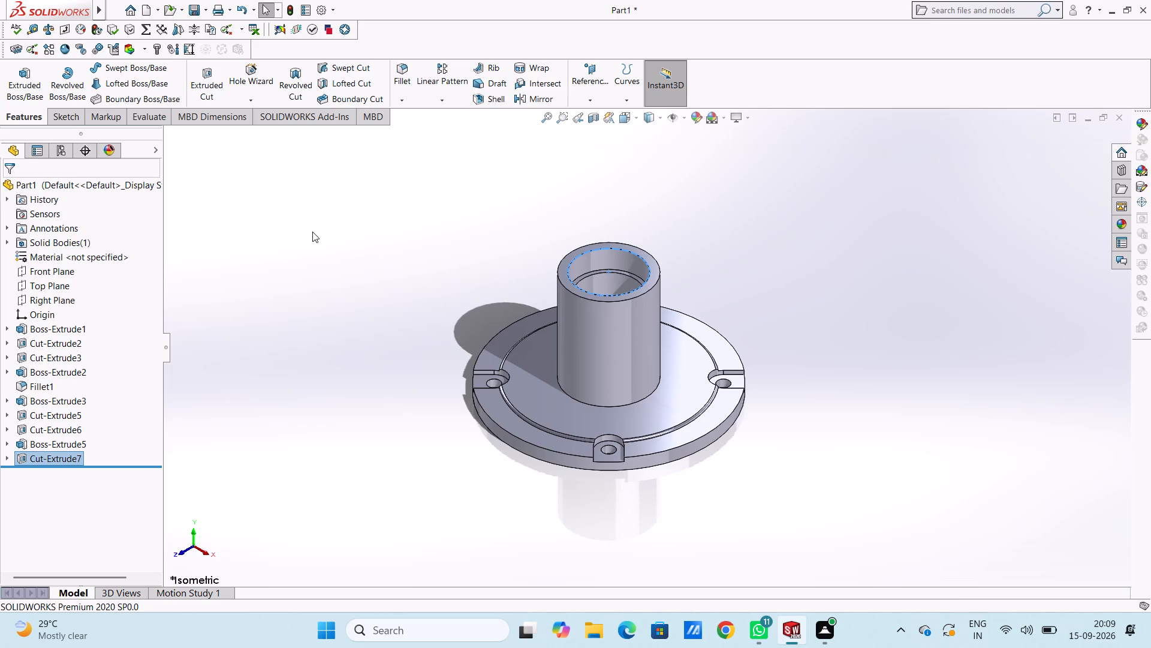
Examine the stepped bore, cylinder and flange from several angles.
key("ctrl+5")
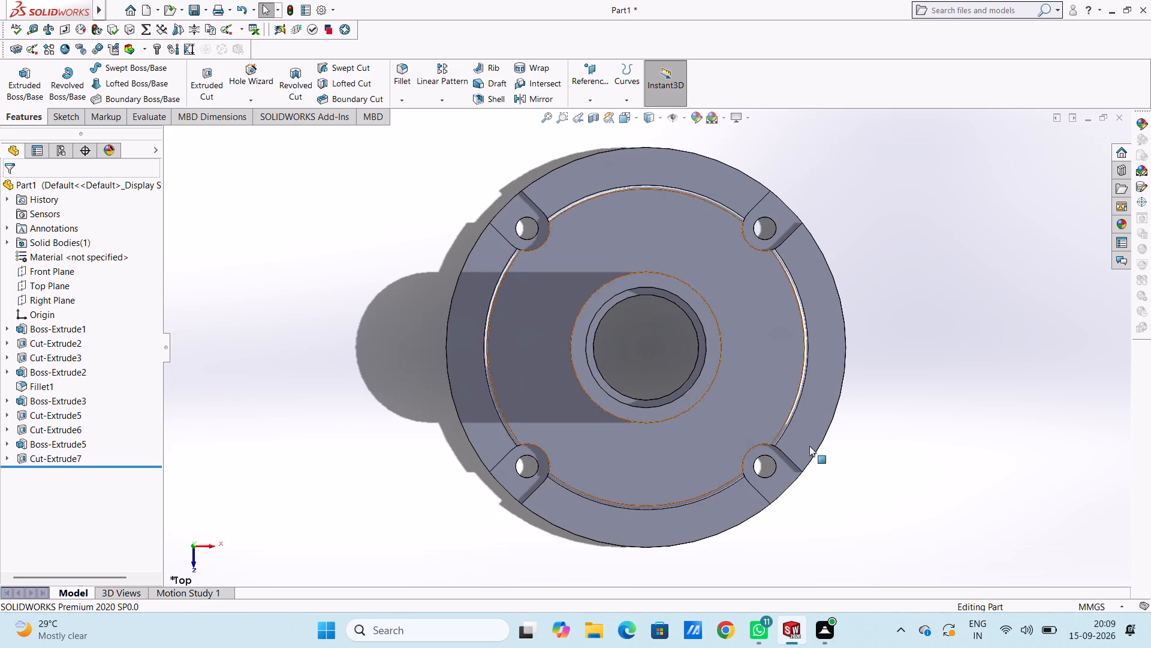
middle_click_drag(968, 510, 910, 475)
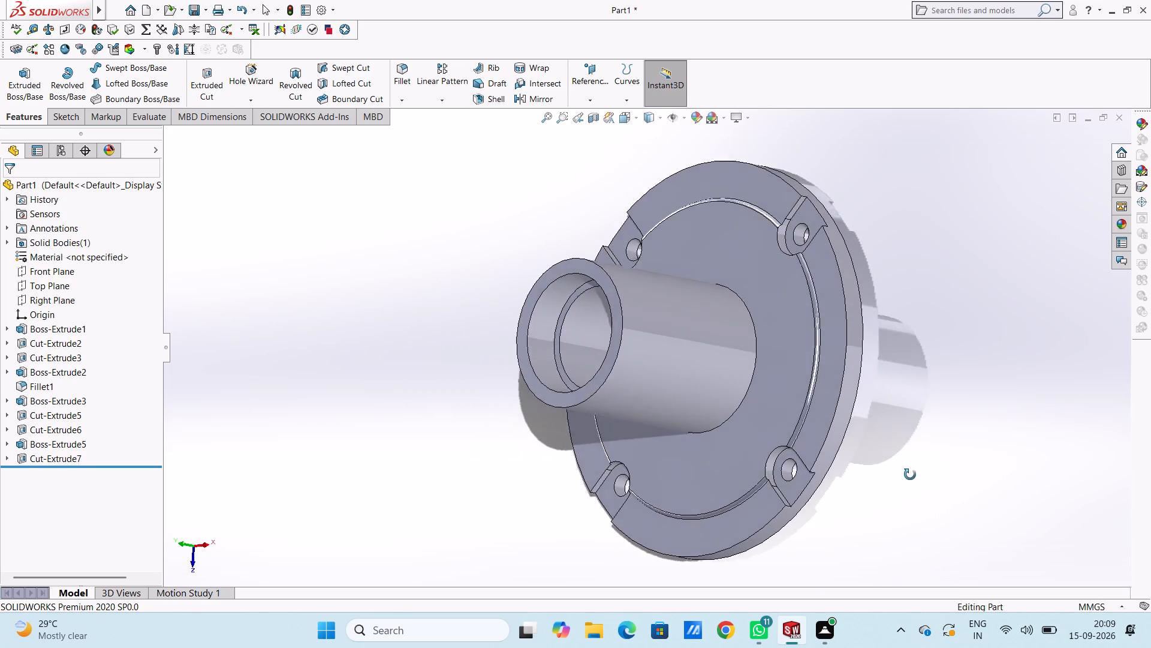
middle_click_drag(910, 475, 971, 394)
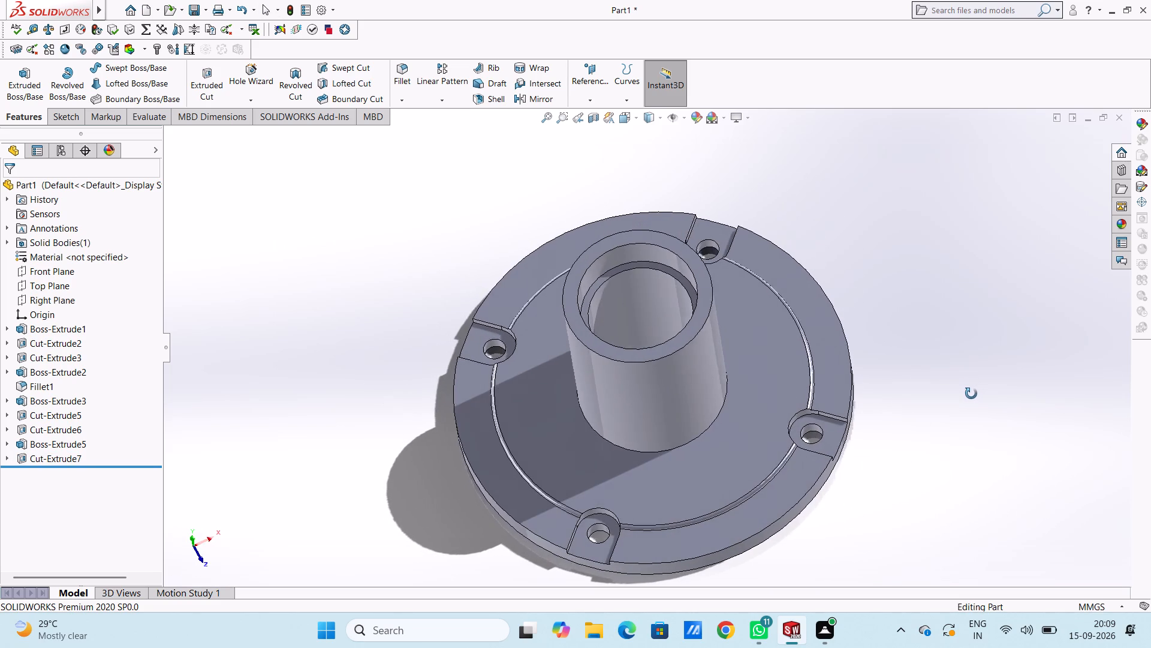
middle_click_drag(971, 394, 915, 435)
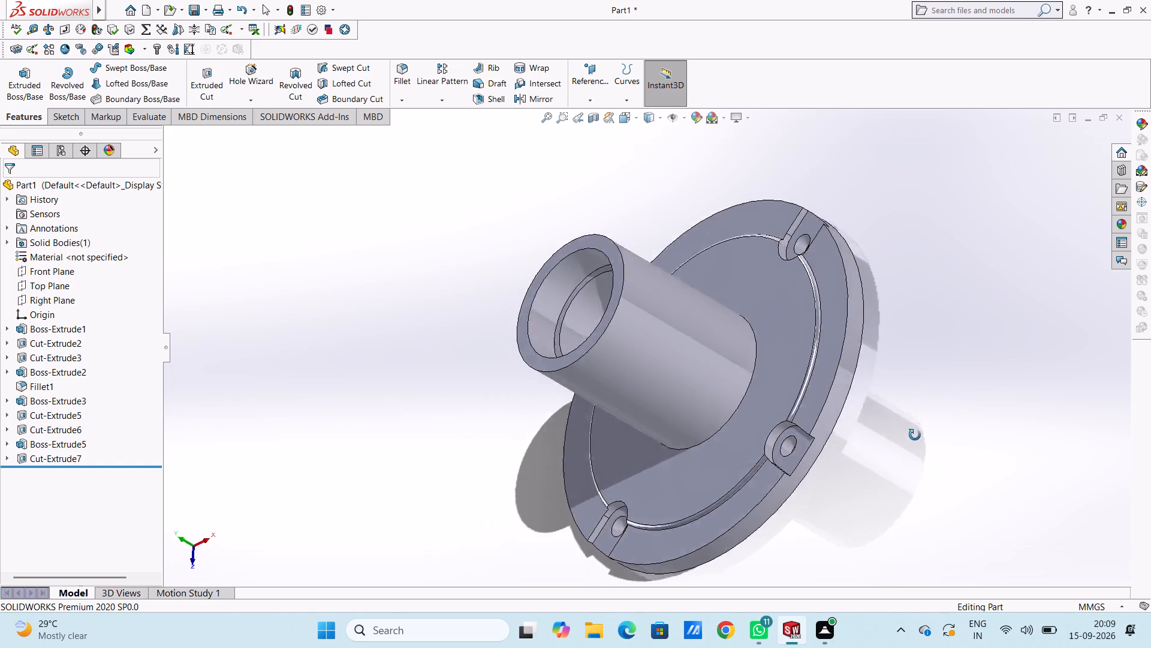
middle_click_drag(915, 435, 954, 497)
middle_click_drag(975, 503, 966, 484)
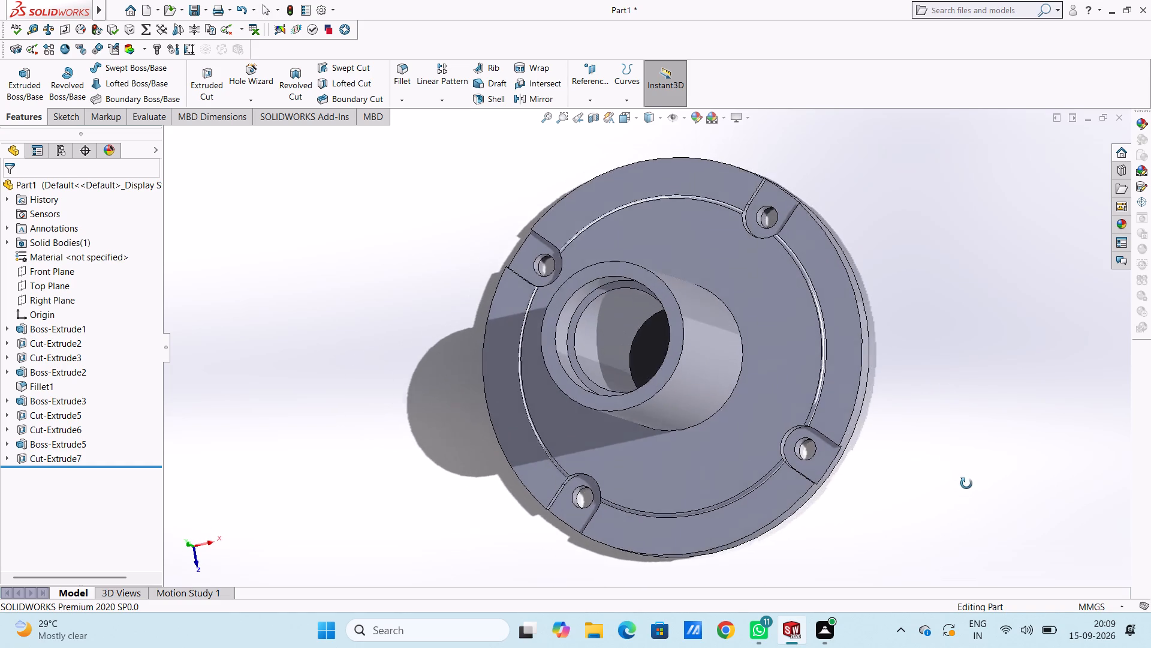
middle_click_drag(966, 484, 966, 477)
middle_click_drag(980, 439, 907, 418)
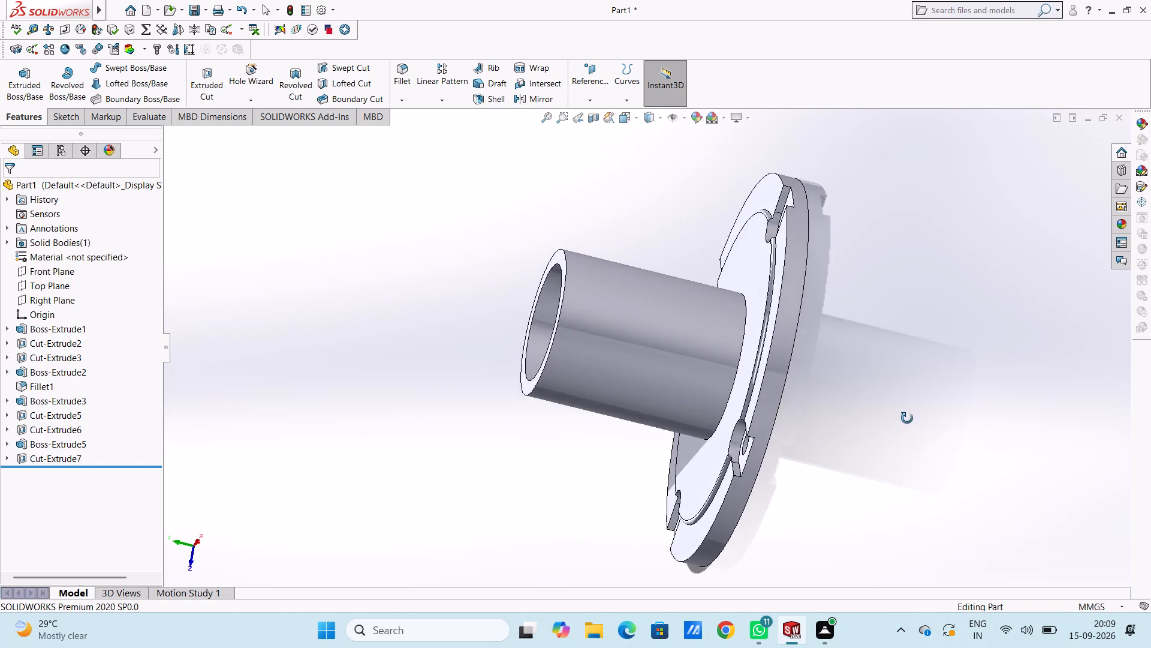
Fillet the inner edge at the mouth of the cylinder's 32 mm bore with a 1 mm radius.
middle_click_drag(907, 418, 994, 406)
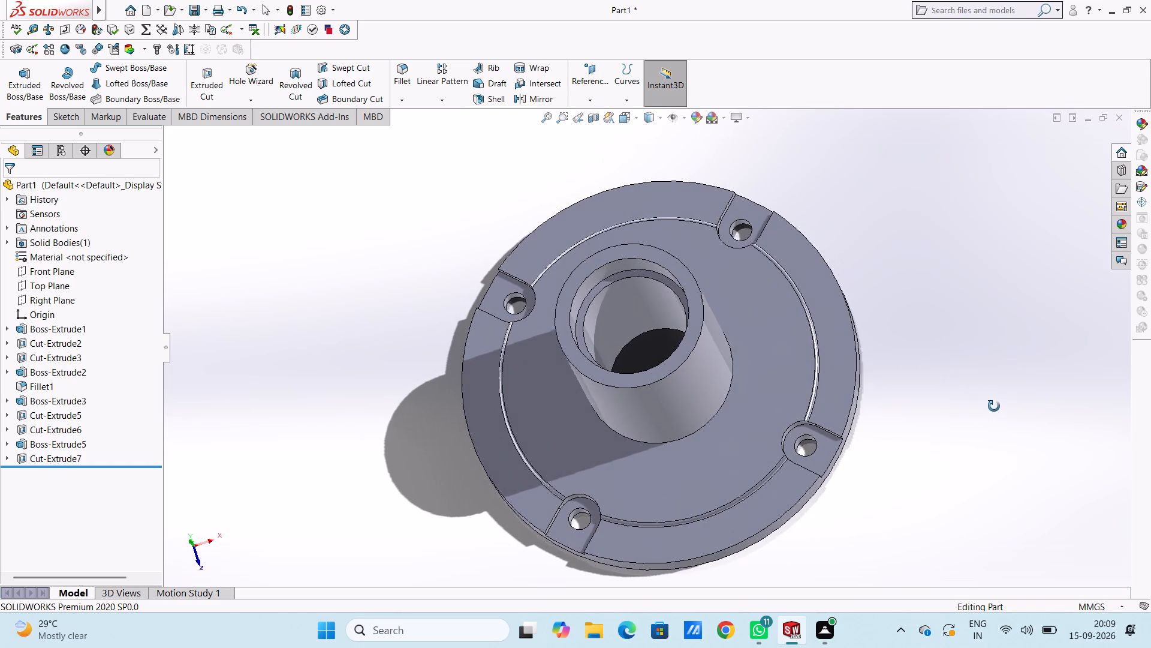
middle_click_drag(994, 406, 985, 400)
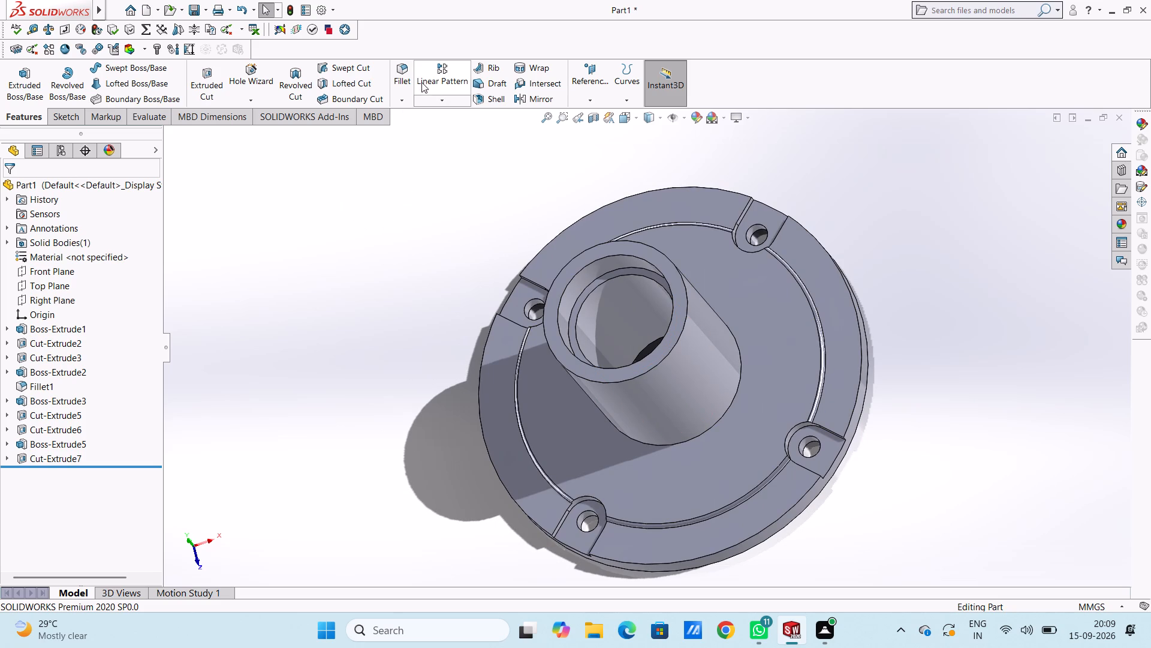
left_click(402, 71)
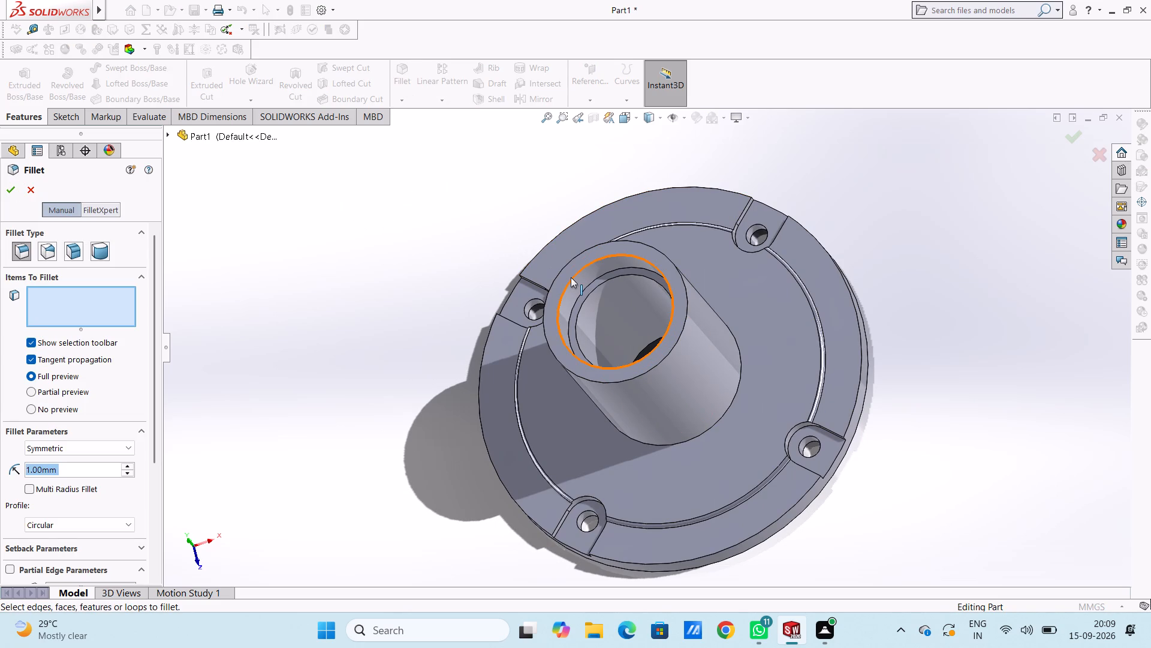
left_click(571, 277)
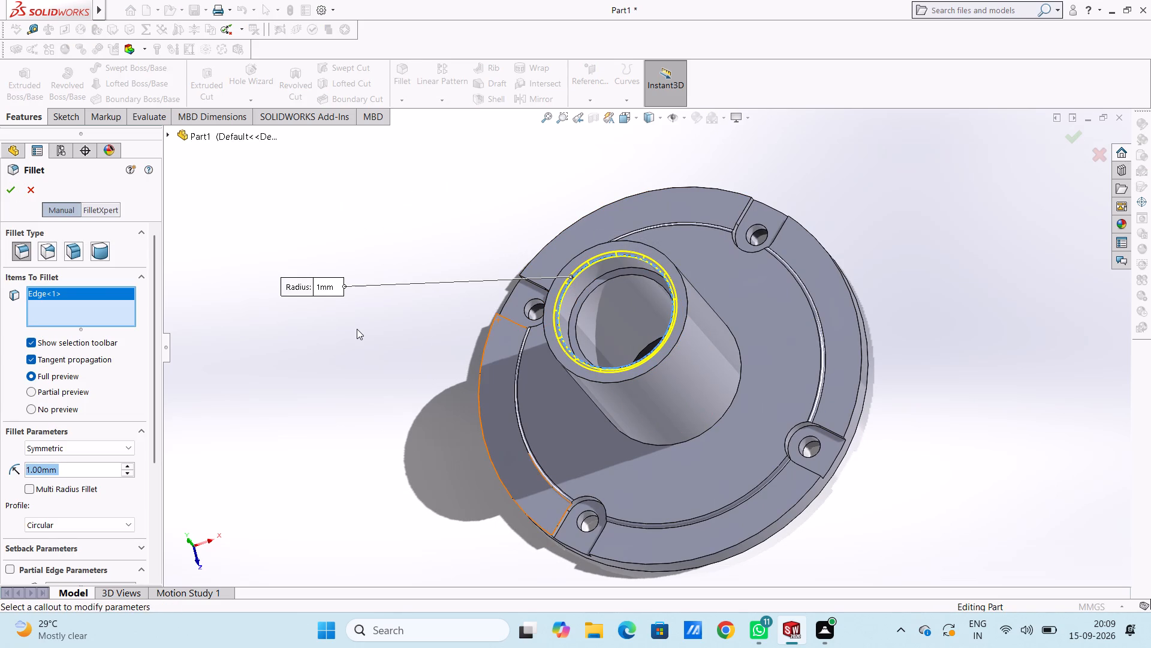
key("2")
key("Return")
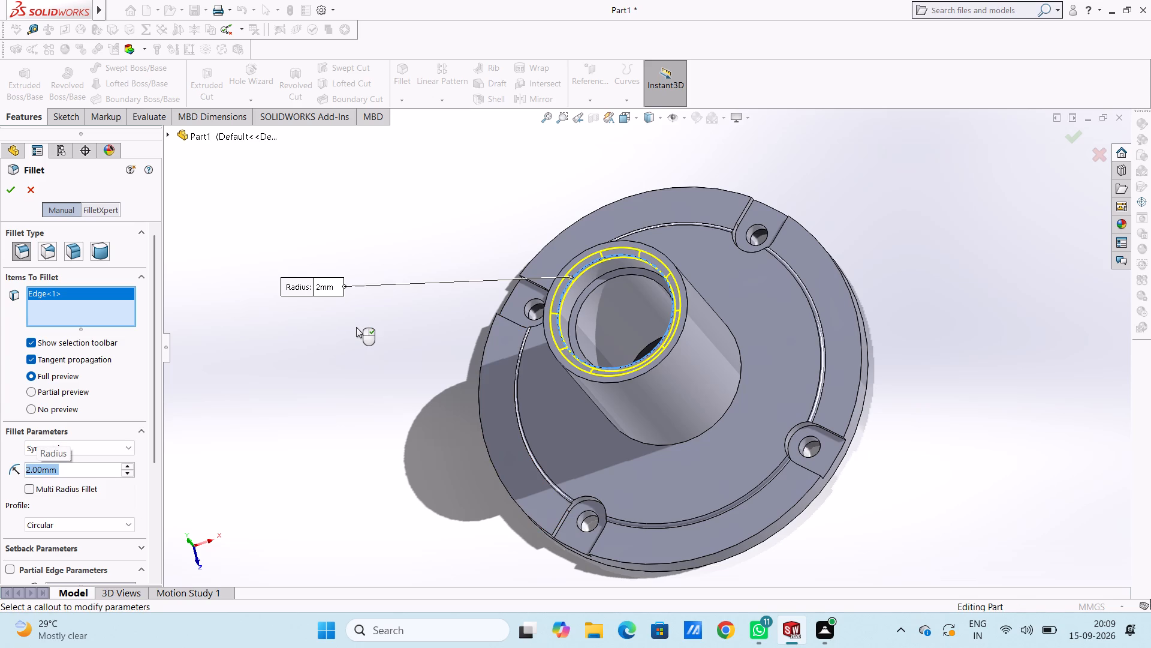
key("1")
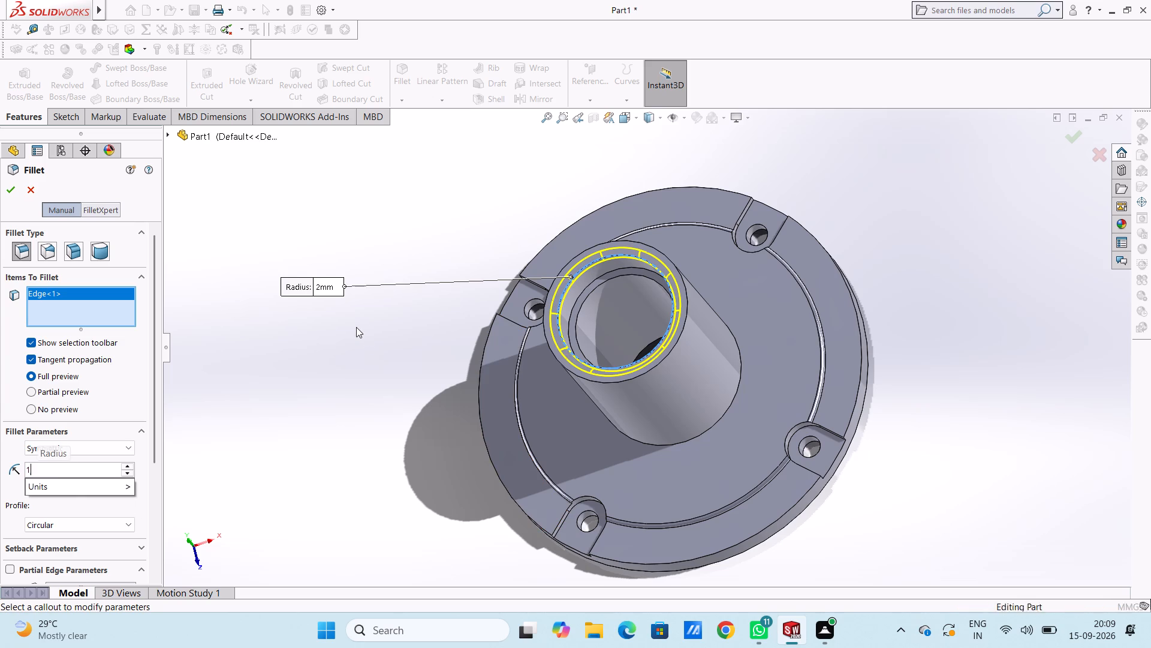
key("Return")
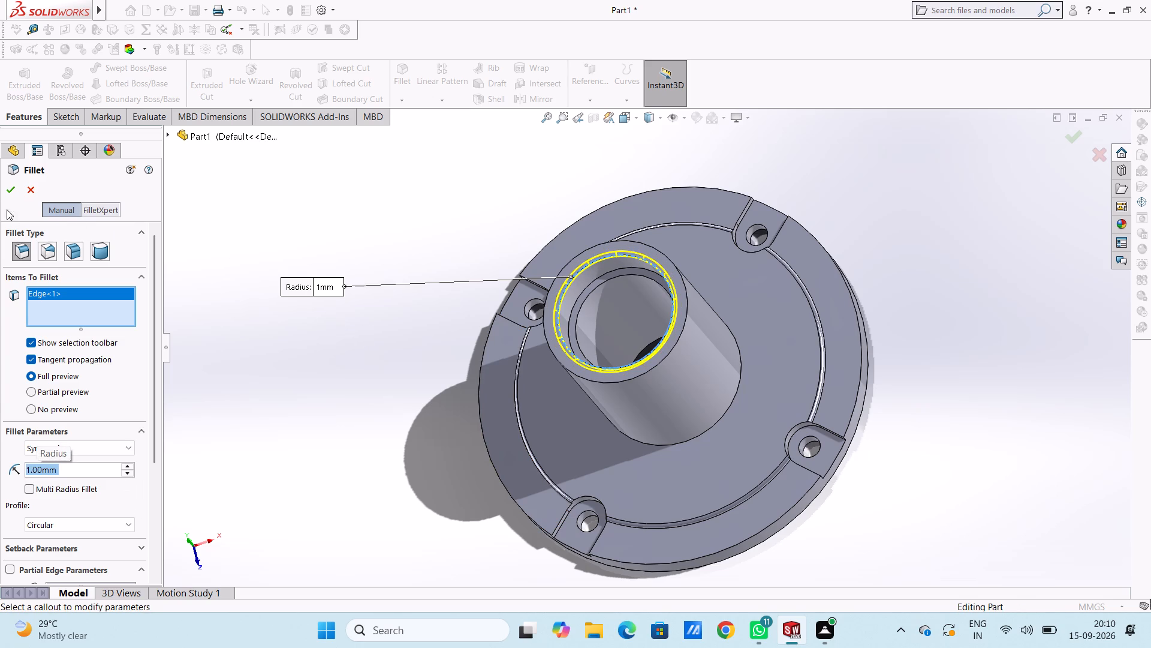
left_click(8, 192)
left_click(233, 296)
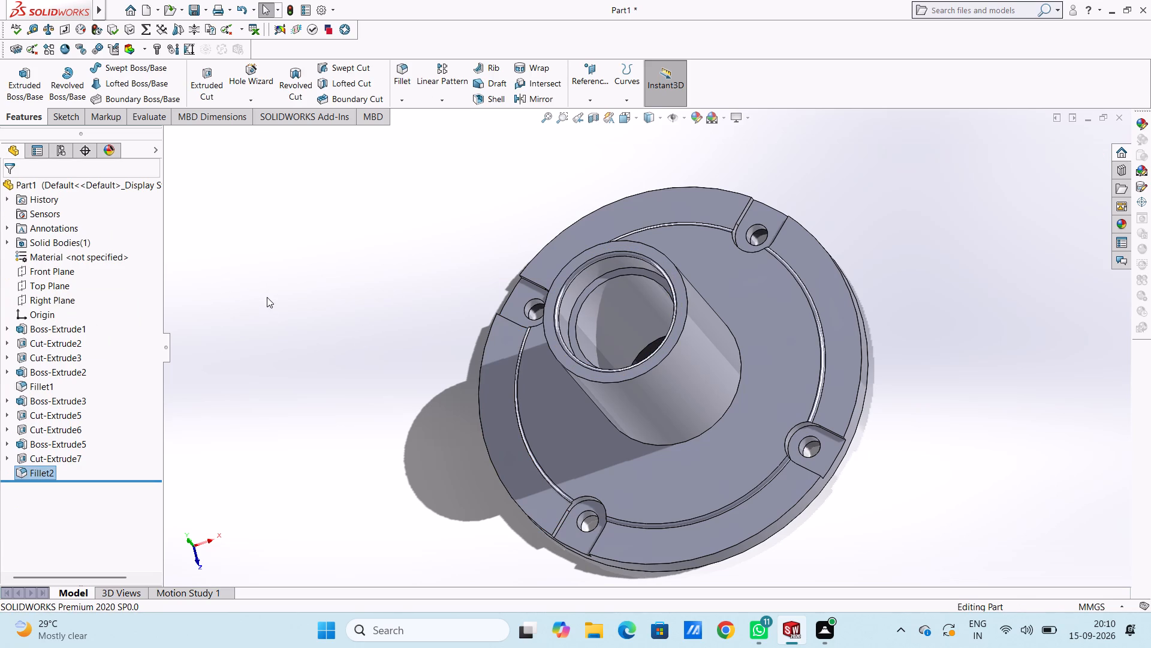
On the cylinder's annular end face, sketch a circle of 18.5 mm radius centred on the origin.
middle_click_drag(269, 295, 316, 274)
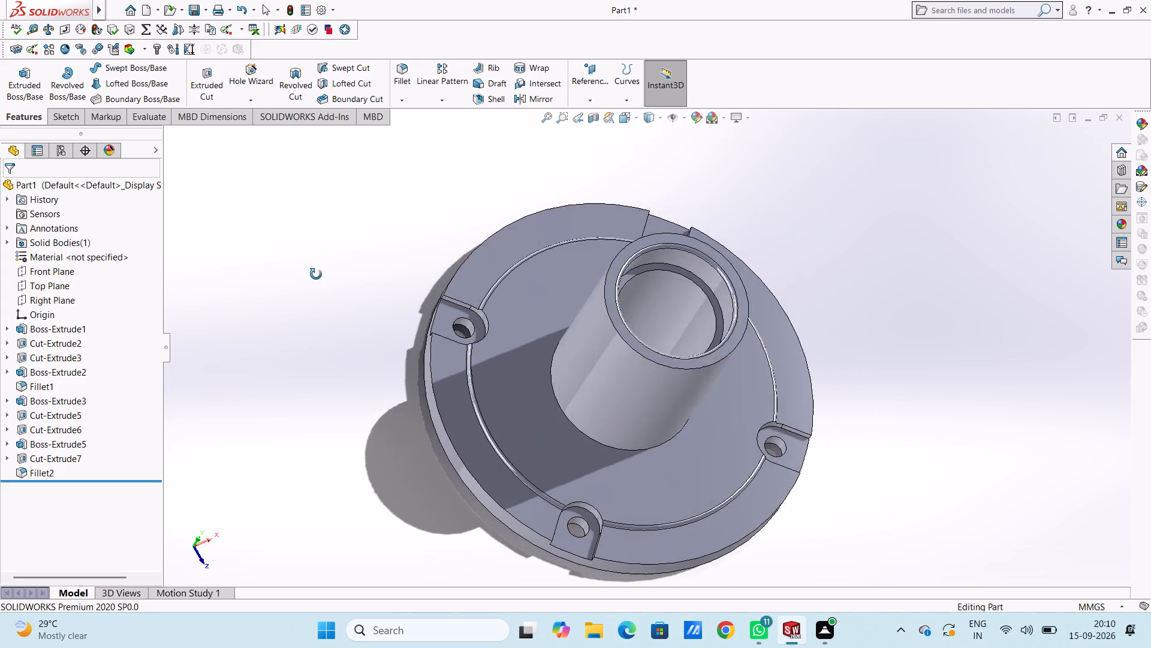
middle_click_drag(316, 274, 290, 331)
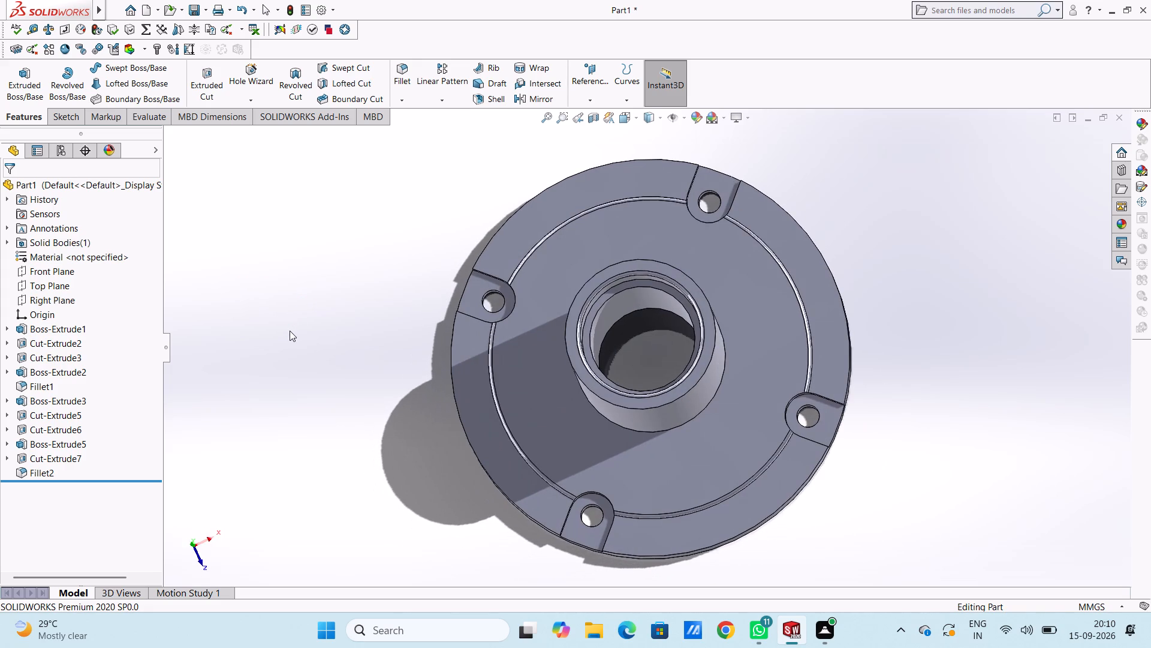
key("ctrl+5")
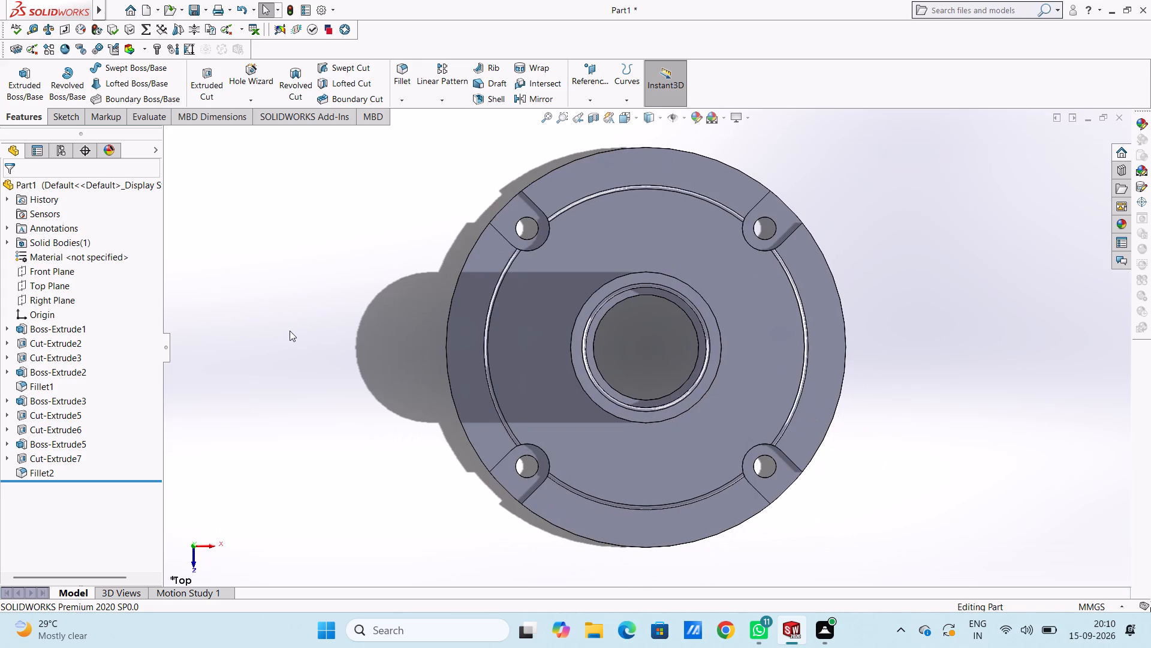
scroll(670, 318, "down", 2)
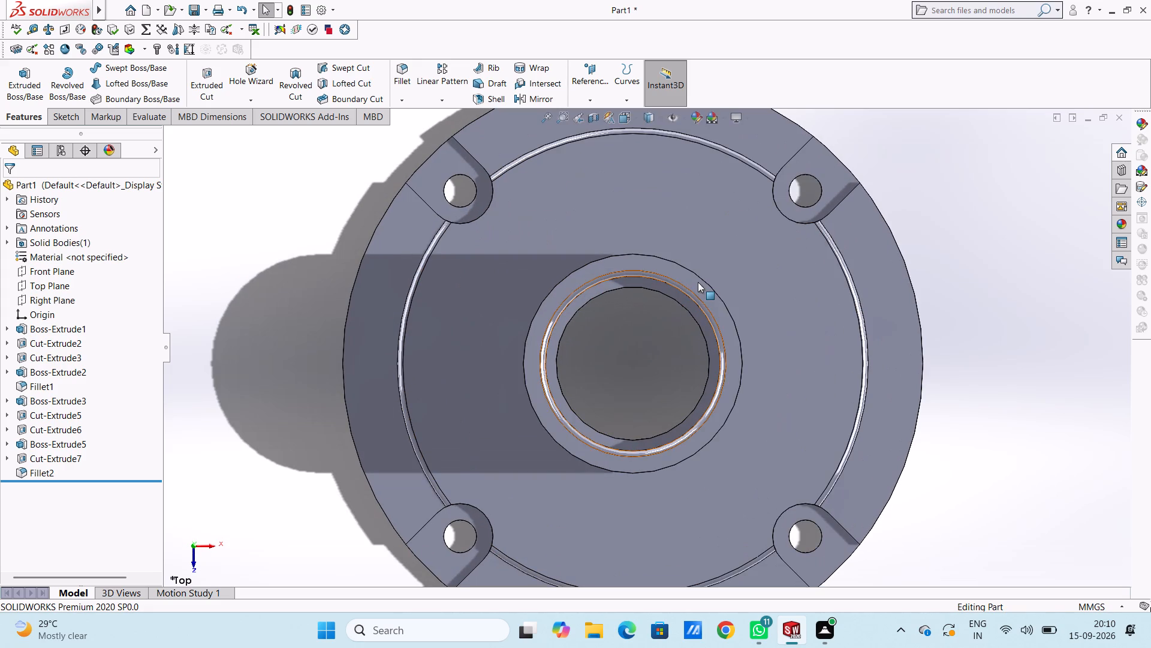
left_click(699, 282)
left_click(748, 249)
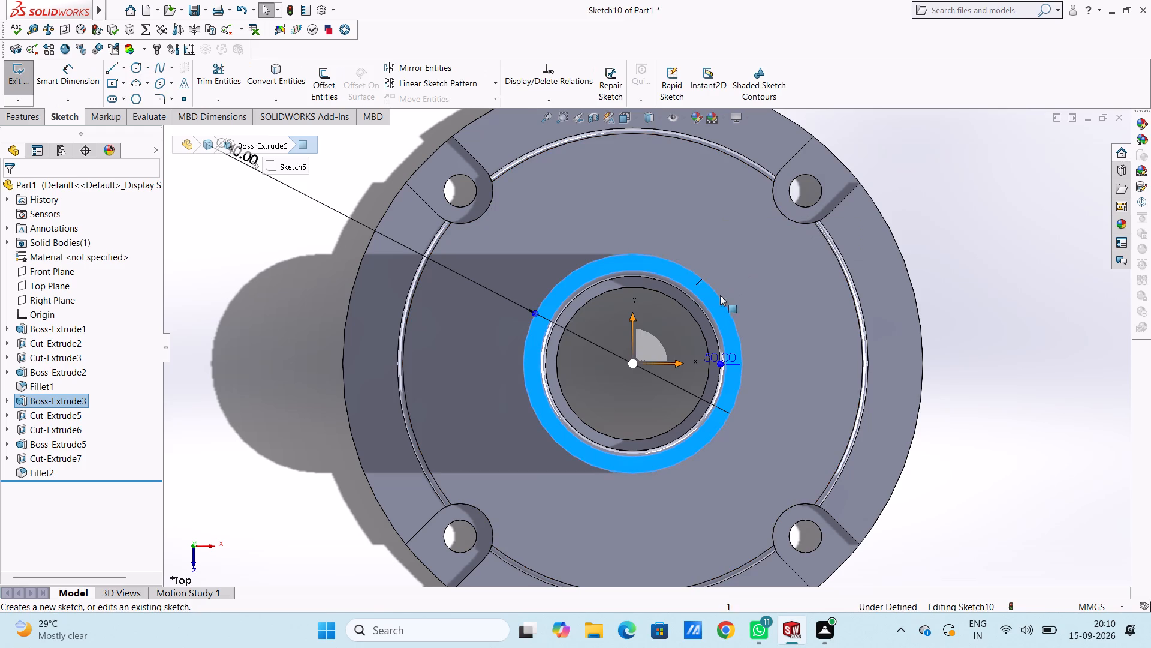
left_click(642, 330)
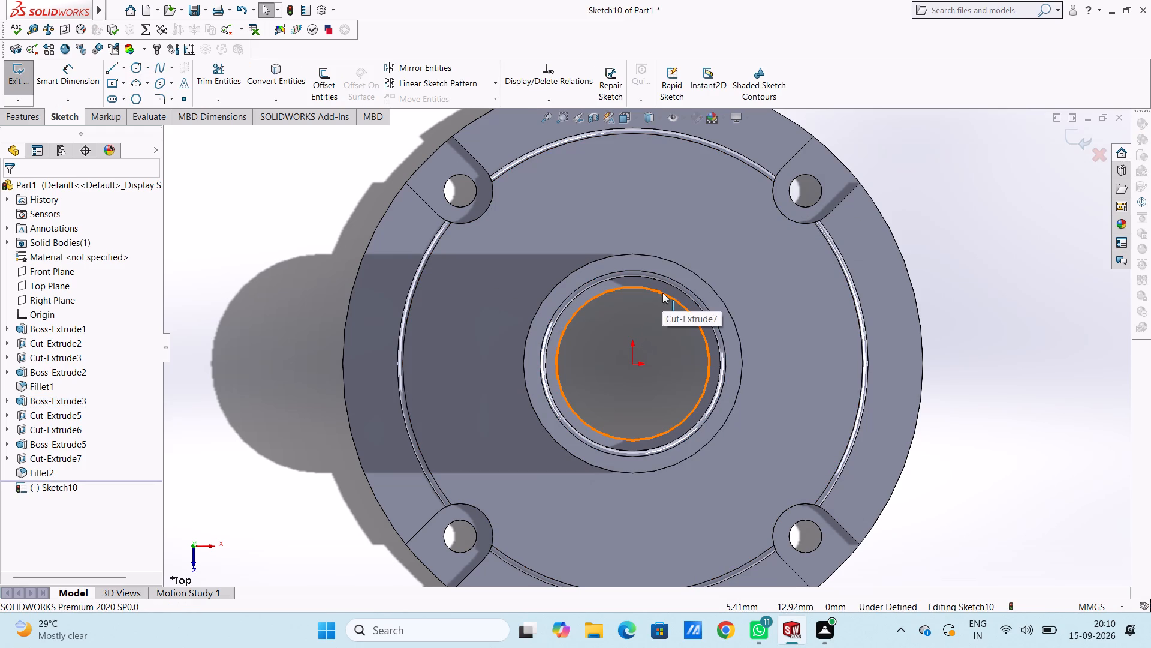
scroll(662, 293, "down", 3)
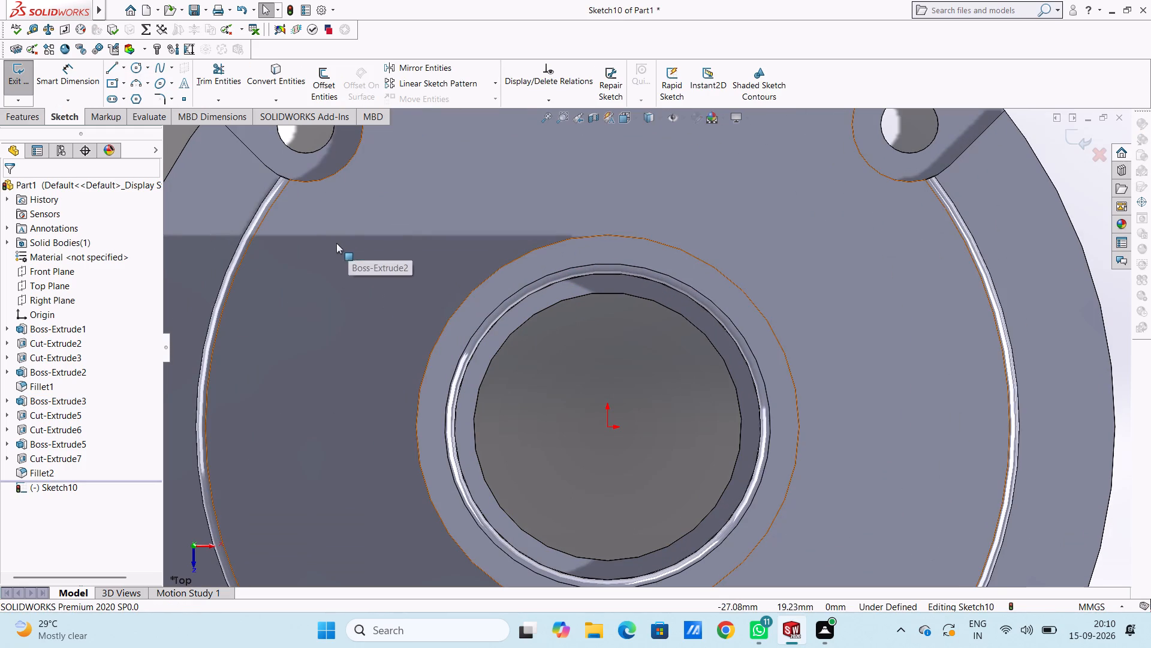
left_click(136, 68)
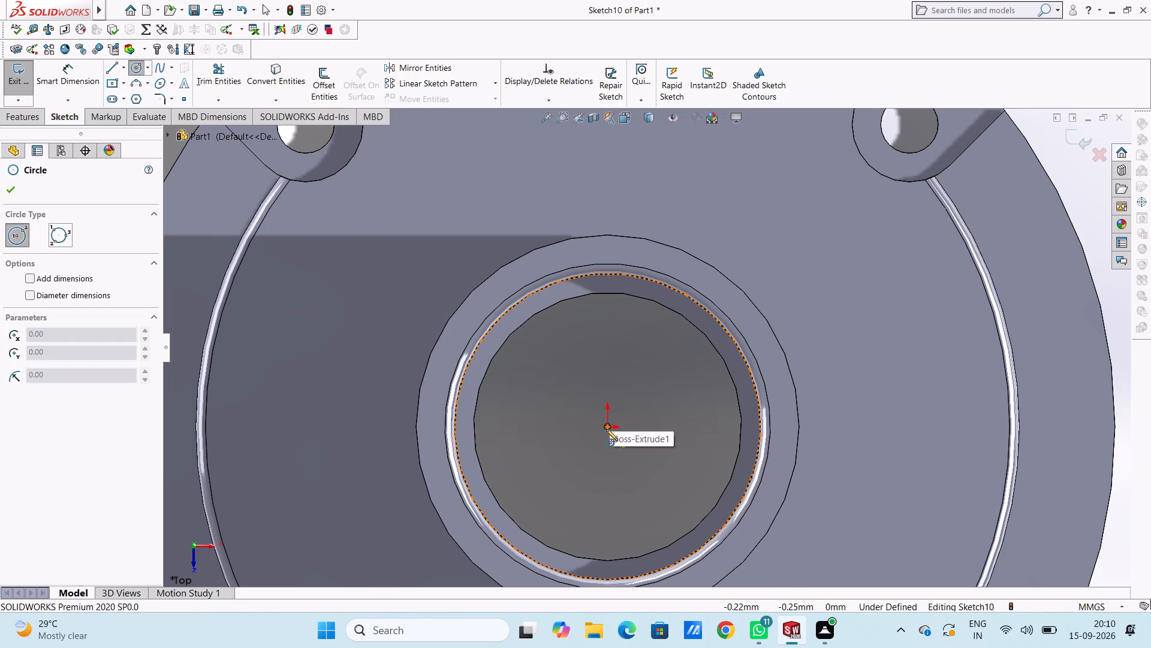
left_click(607, 428)
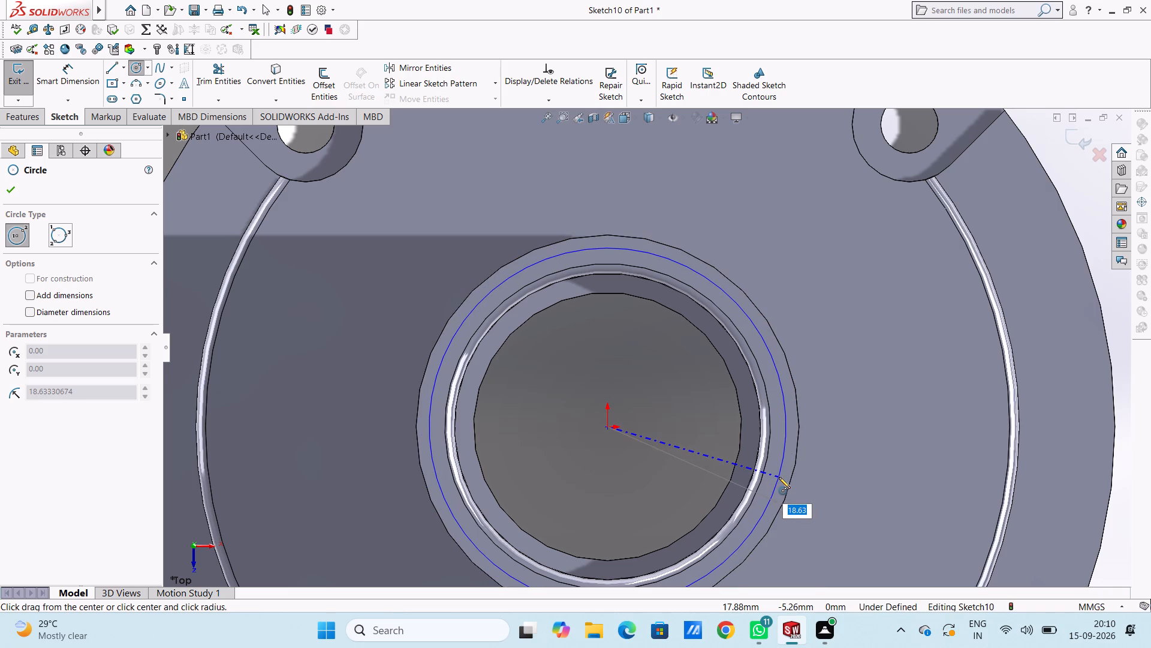
type("18.5")
key("Return")
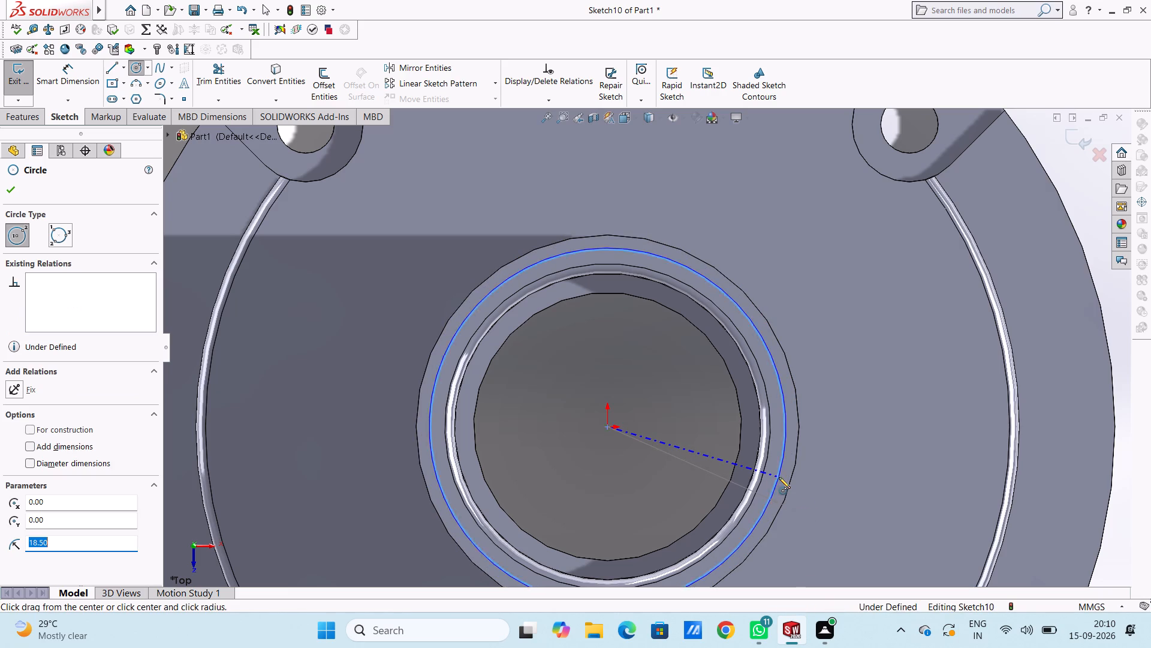
key("Escape")
key("Escape")
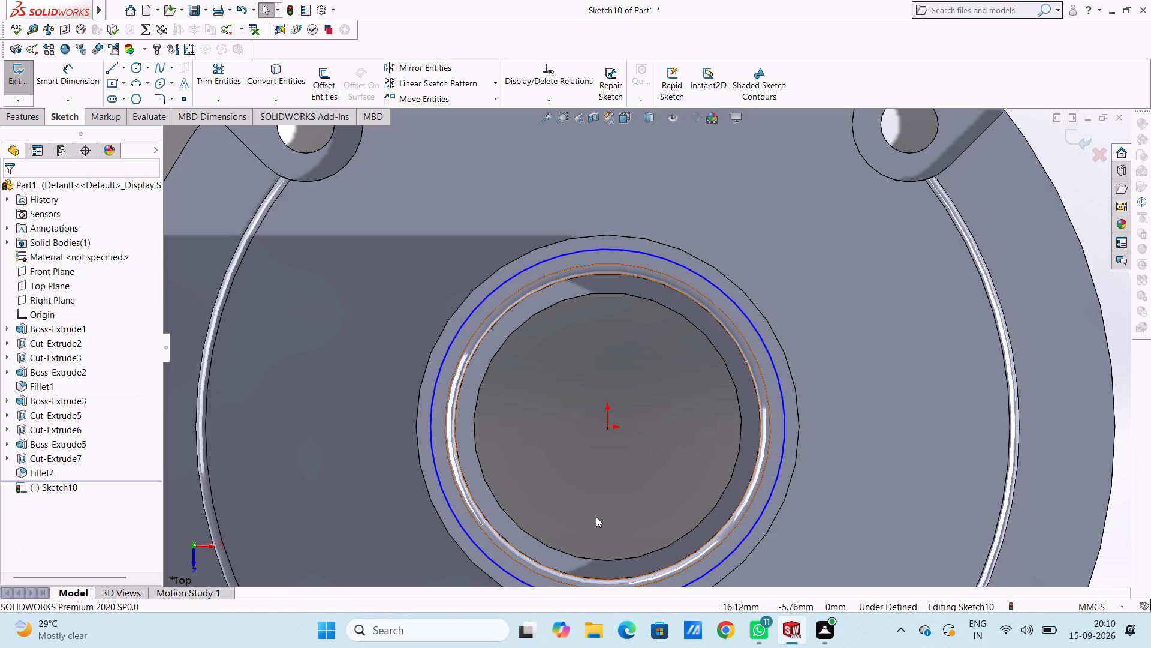
Dimension the diameter of the origin-centred end-face circle as 37 mm.
left_click(67, 74)
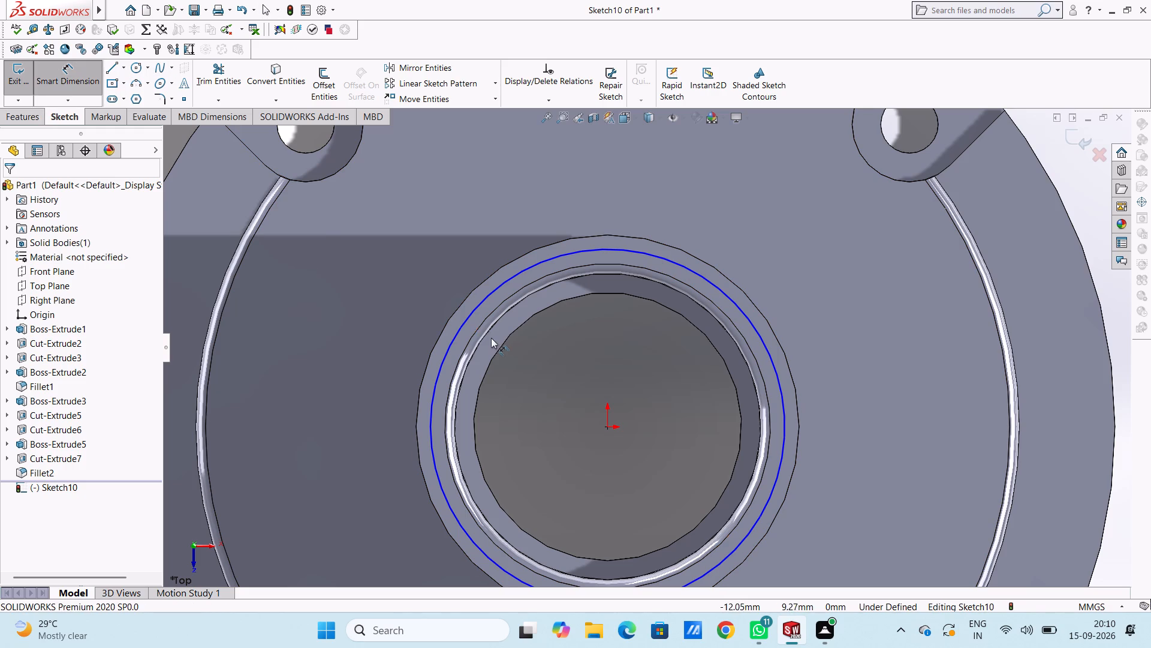
left_click(459, 330)
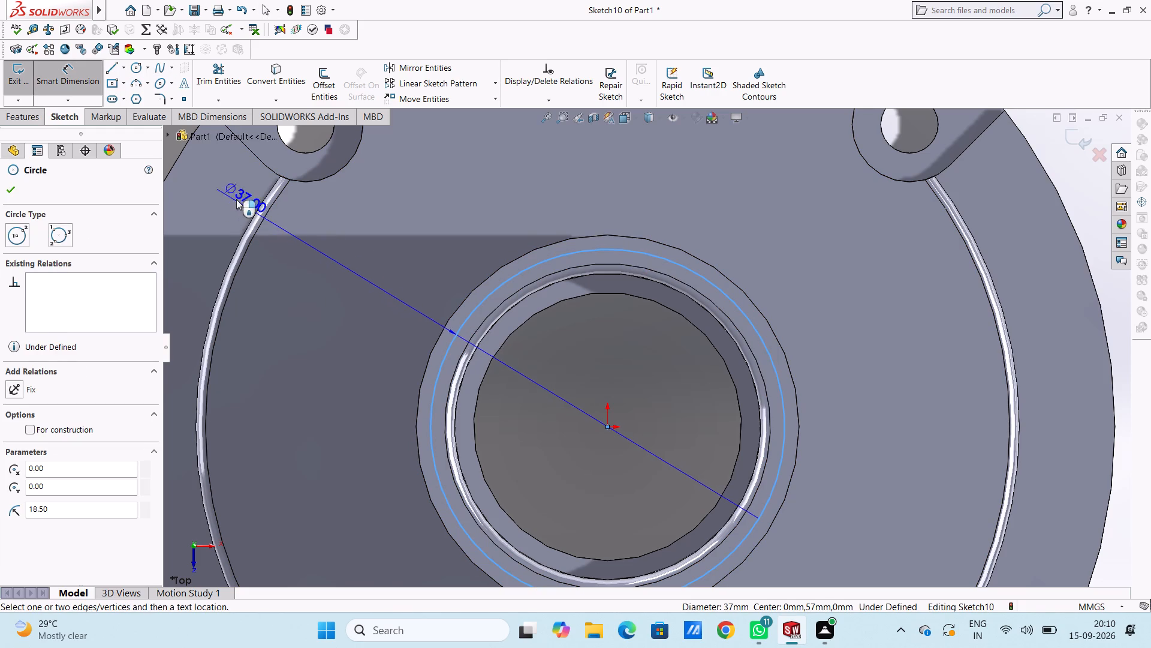
left_click(235, 197)
key("Return")
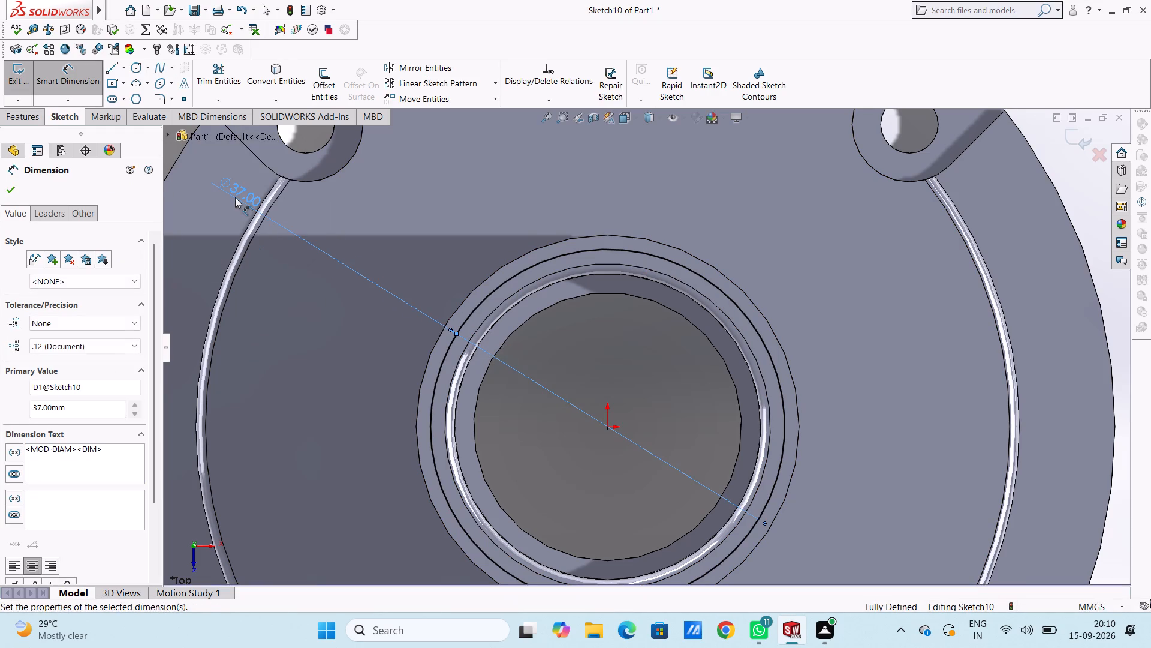
left_click(279, 380)
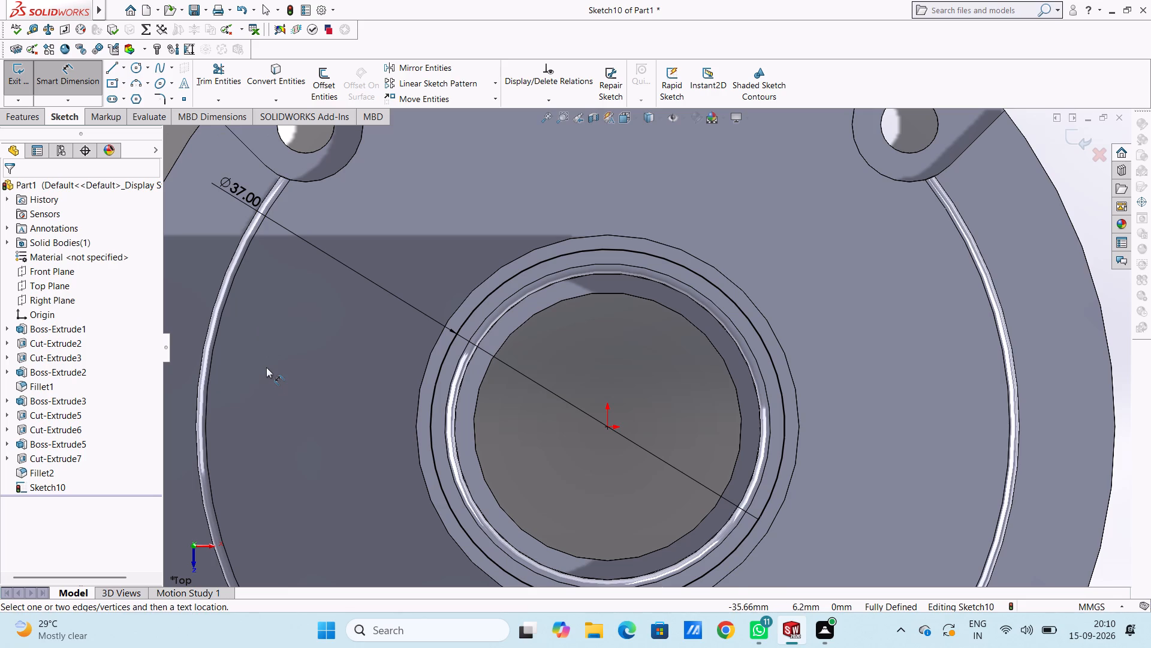
key("Escape")
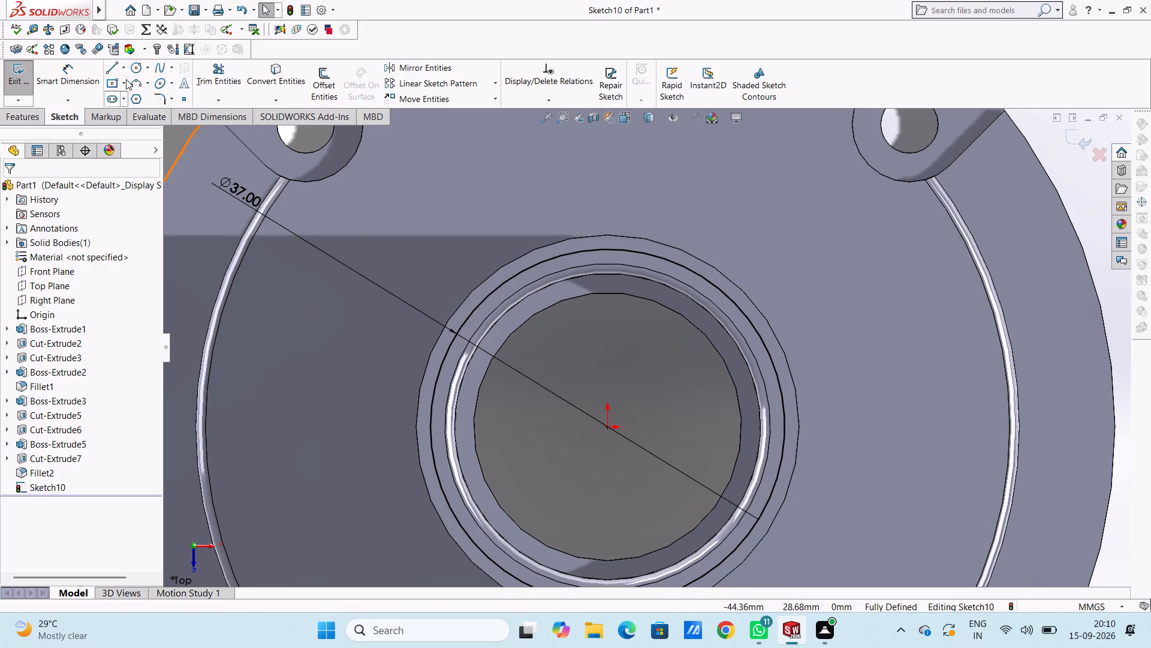
Sketch a circle of 1 mm radius centred on the 37 mm circle, directly above the origin.
left_click(135, 68)
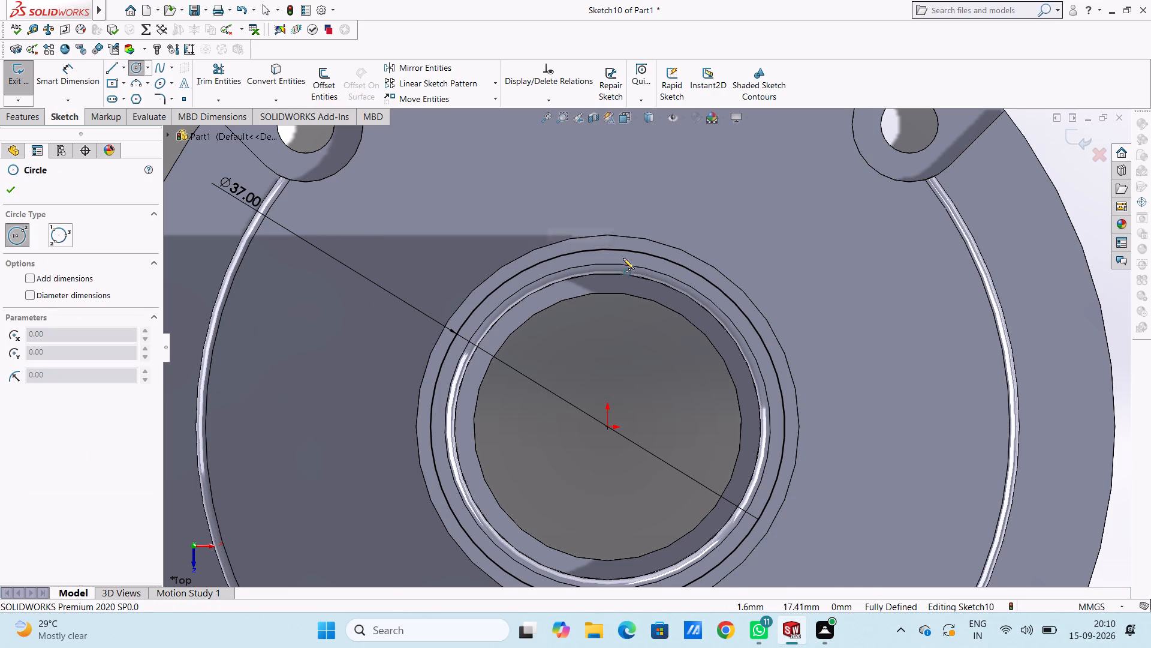
scroll(620, 253, "down", 2)
left_click(603, 256)
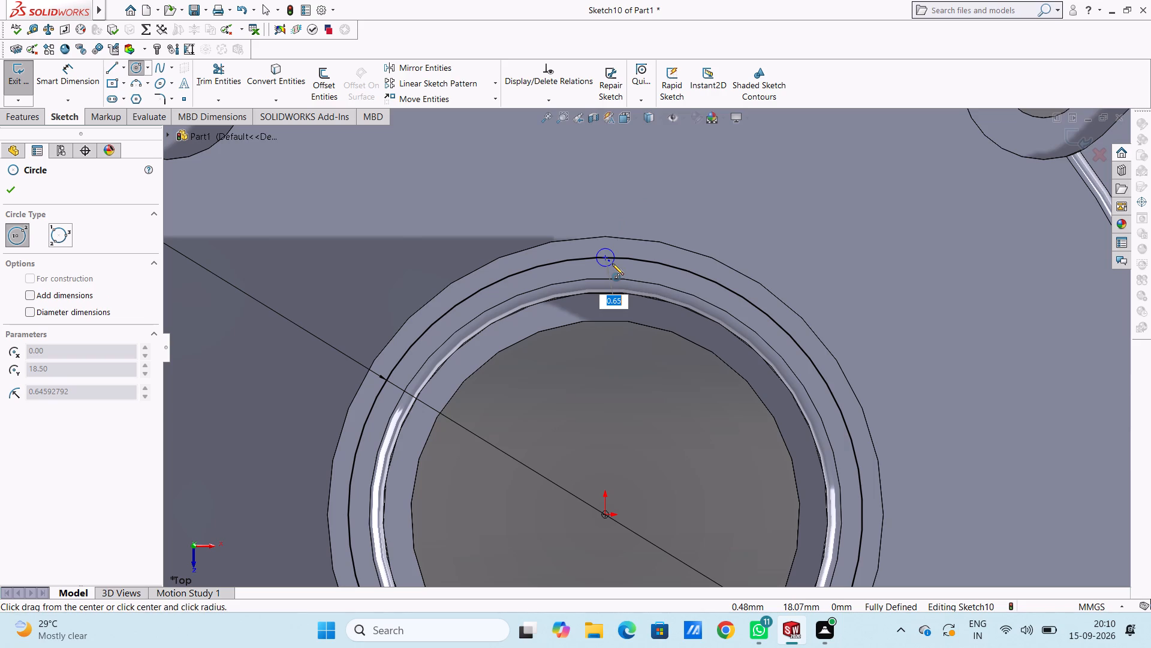
key("1")
key("Return")
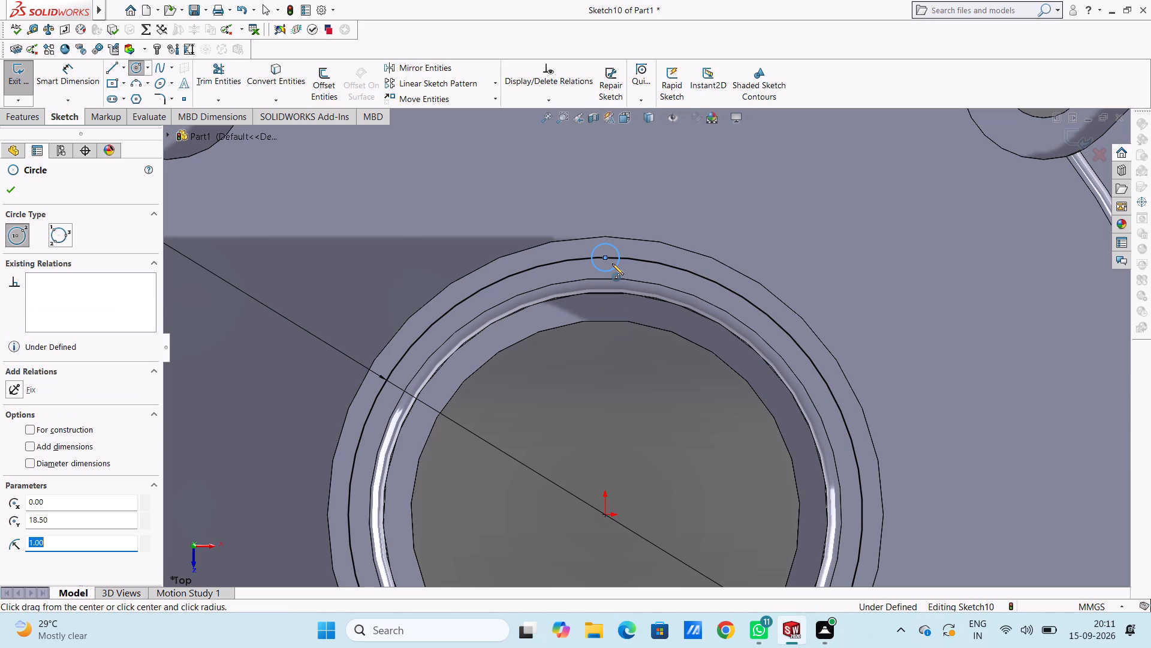
key("Escape")
key("Escape")
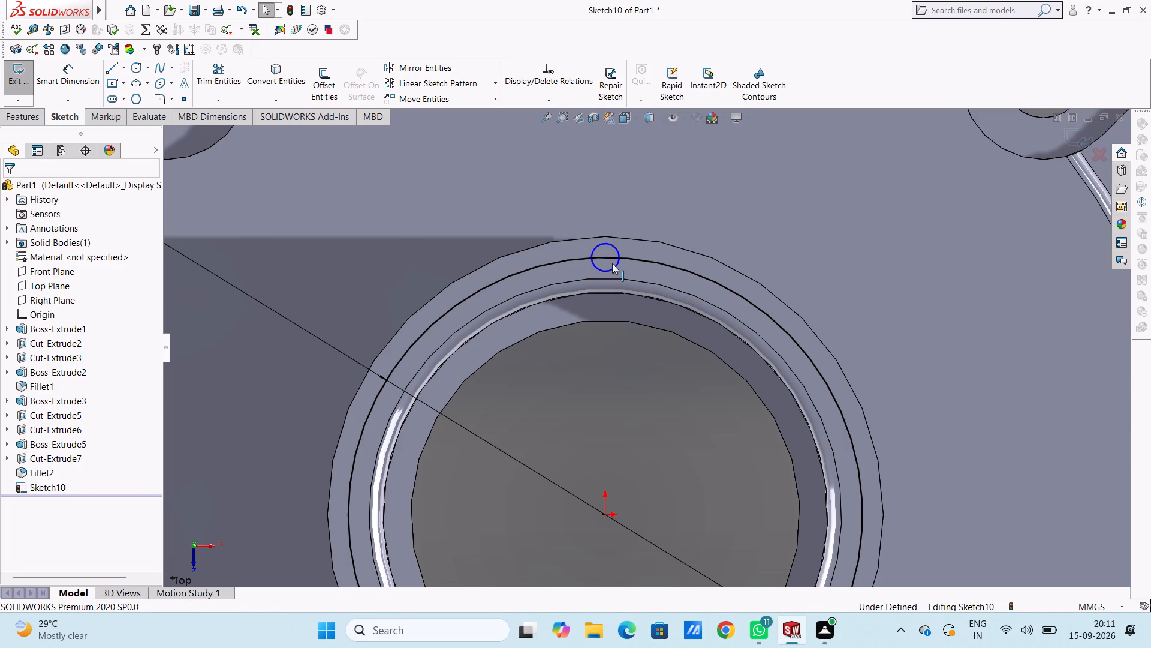
Dimension the small circle's diameter as 2 mm.
scroll(612, 263, "down", 3)
scroll(612, 263, "up", 7)
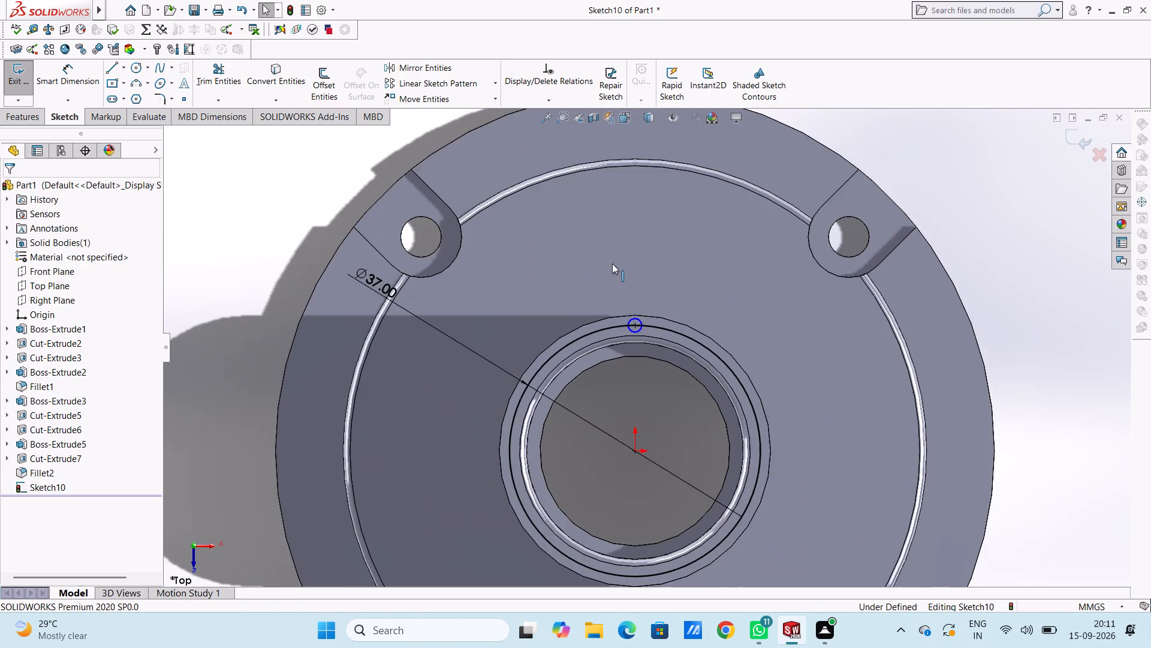
scroll(612, 263, "up", 1)
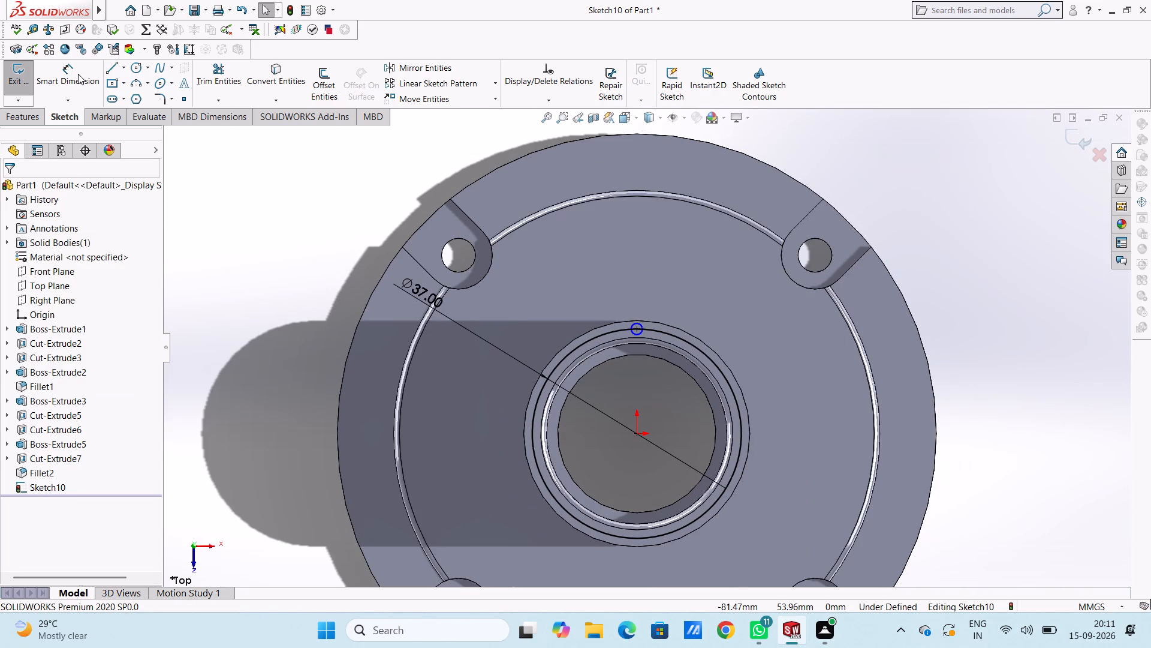
left_click(78, 74)
left_click(643, 323)
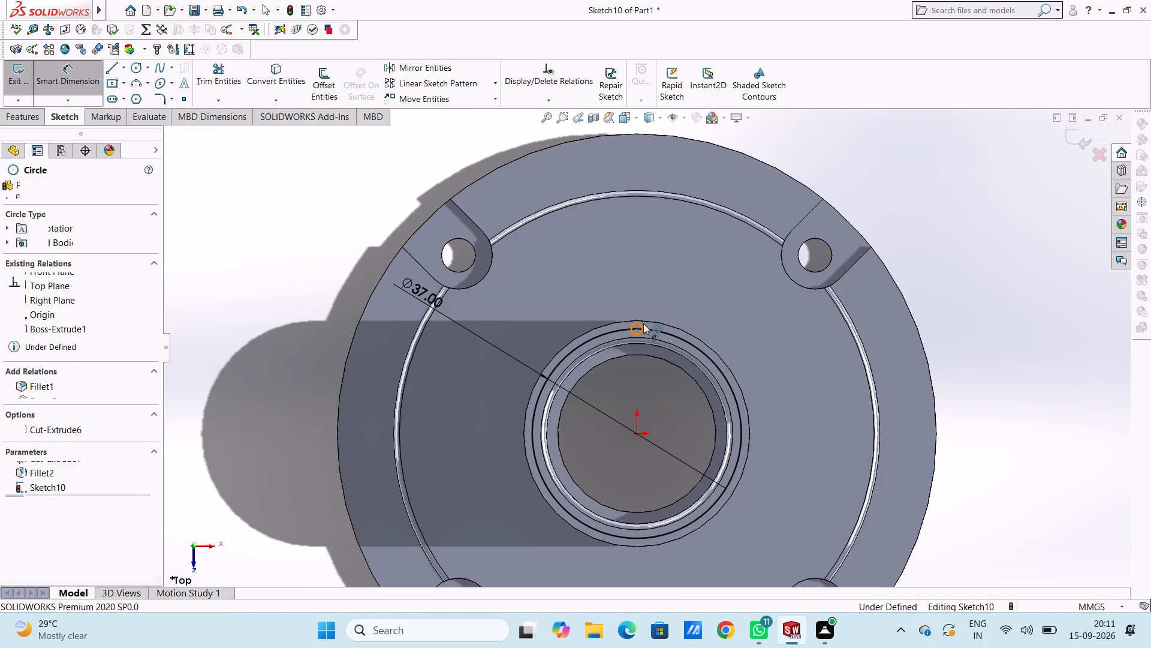
left_click(838, 158)
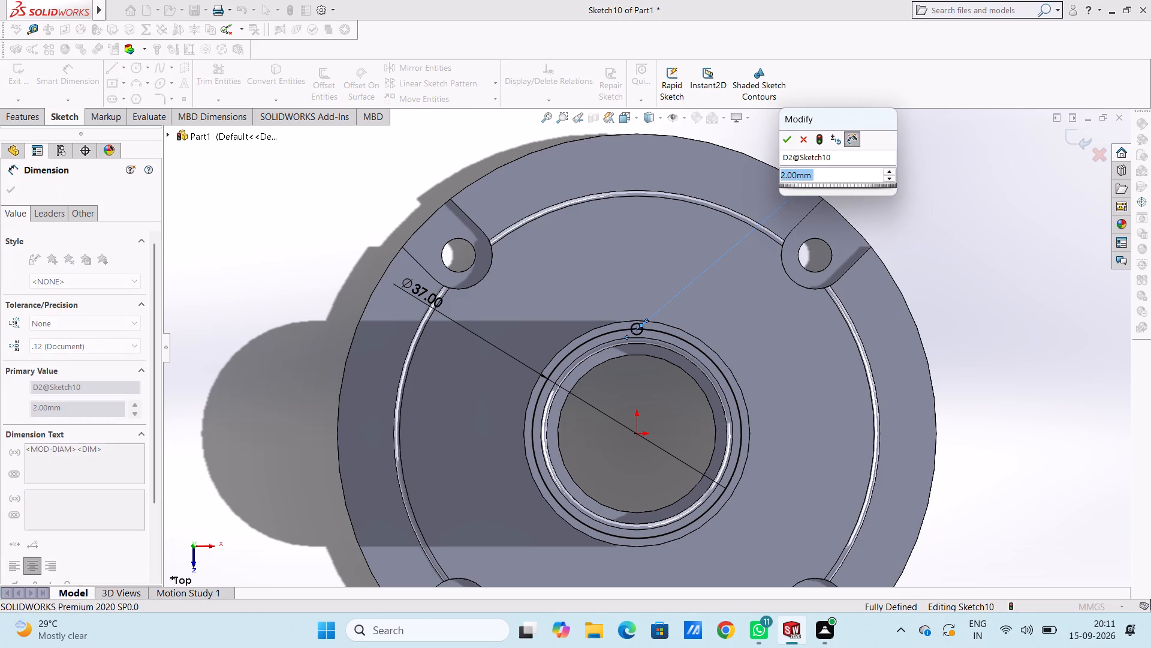
key("Return")
left_click(944, 236)
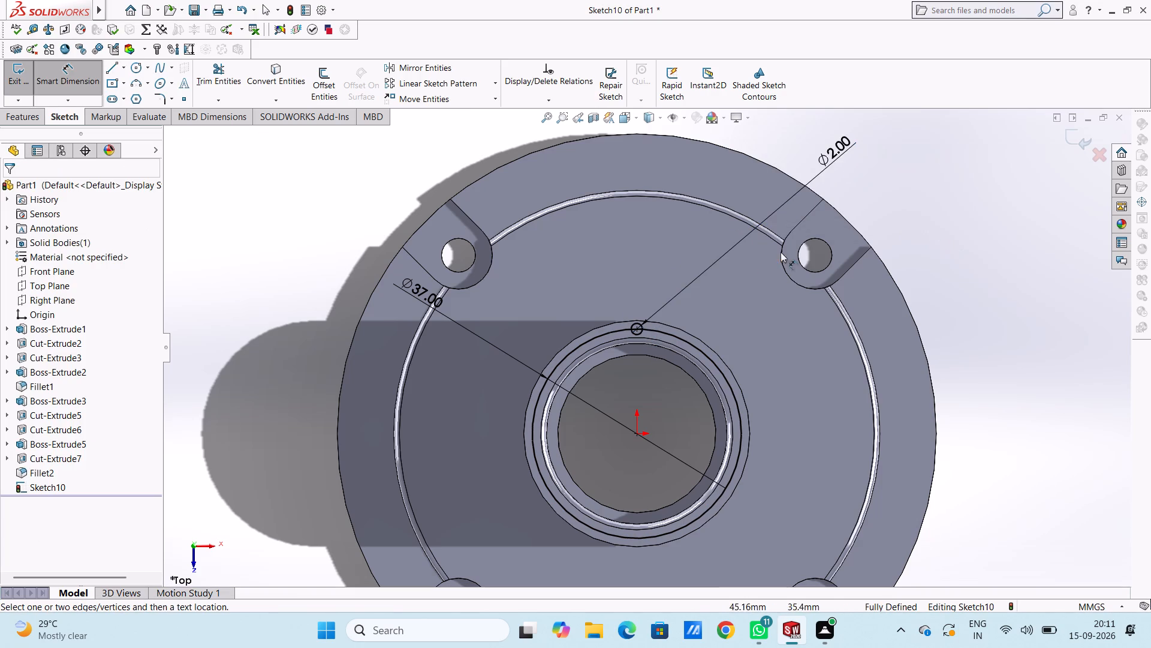
key("Escape")
key("Escape")
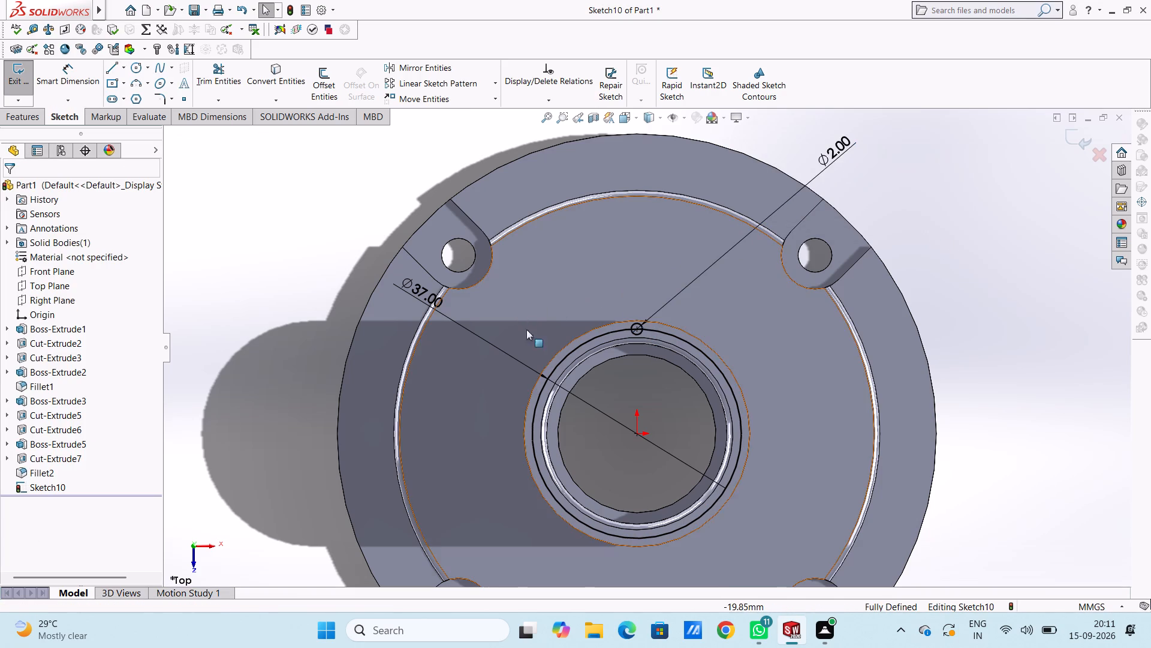
scroll(626, 411, "down", 3)
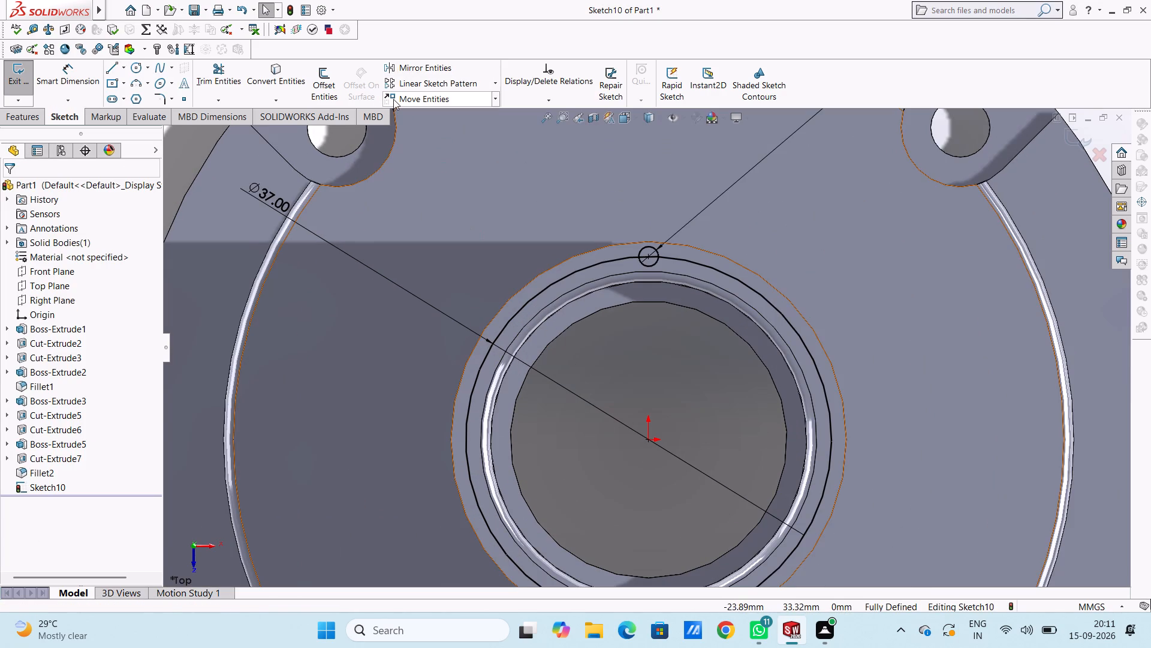
Circular-pattern the 2 mm circle around the origin with 3 equally spaced instances over 360 degrees.
left_click(646, 246)
left_click(497, 87)
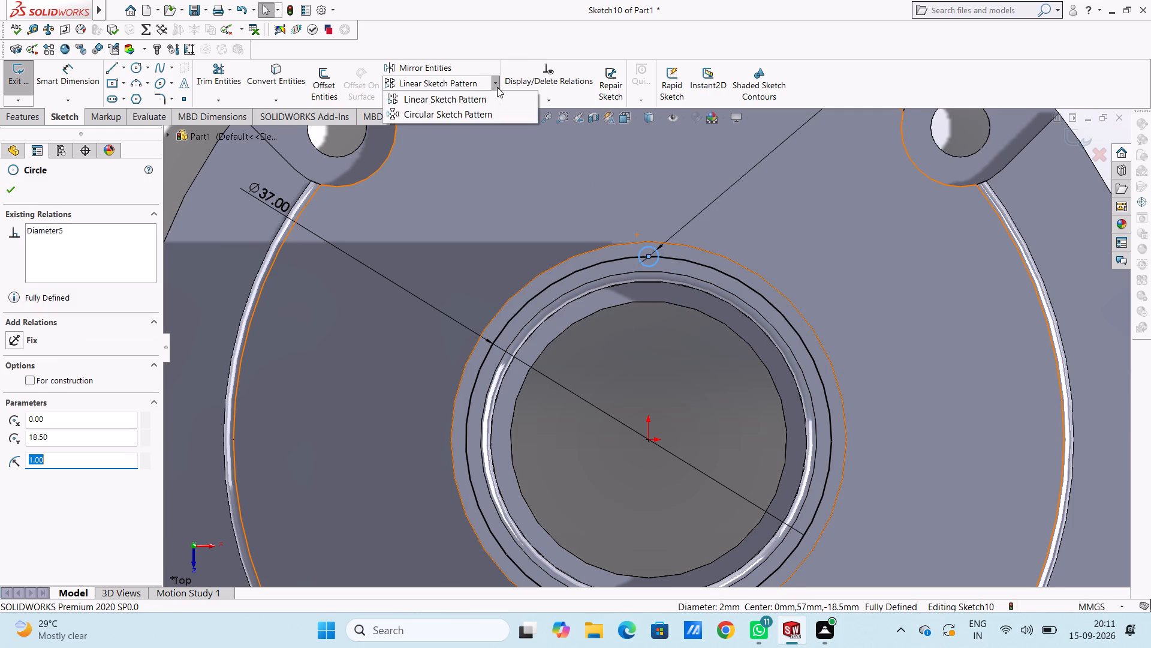
left_click(482, 113)
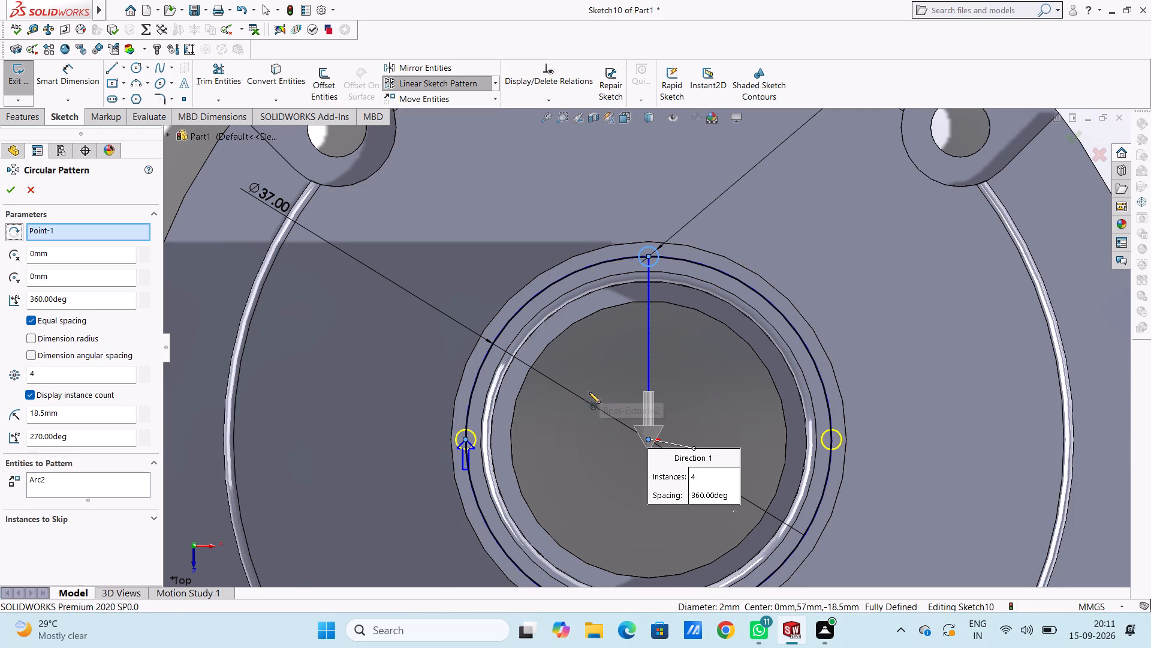
double_click(93, 376)
key("3")
key("Return")
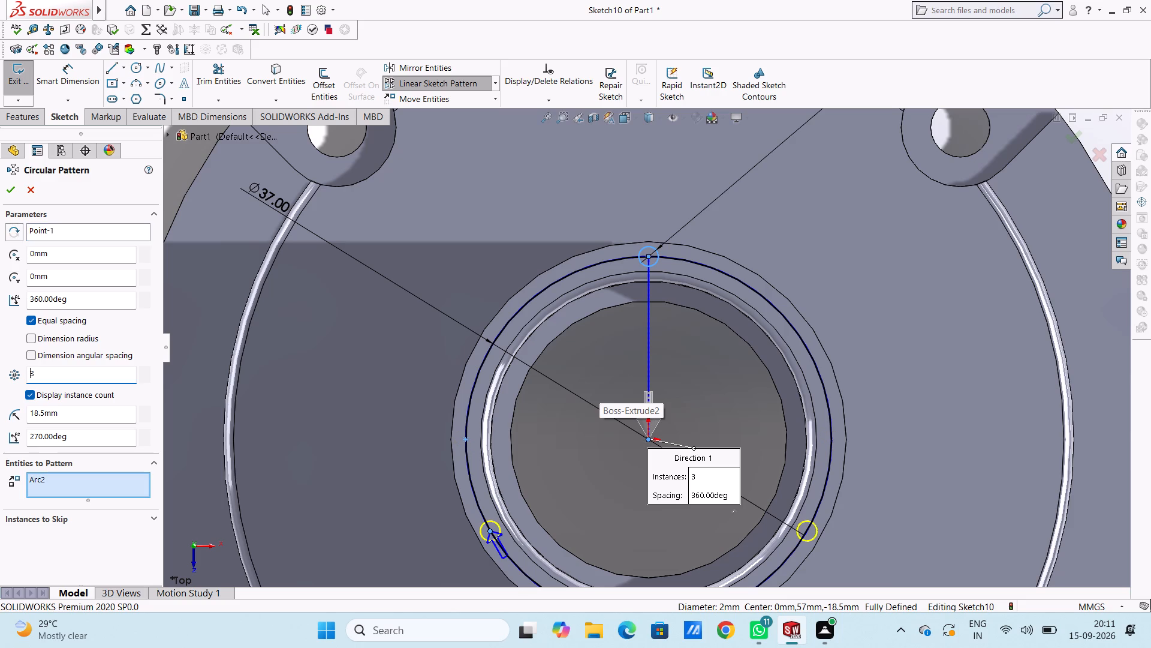
left_click(15, 187)
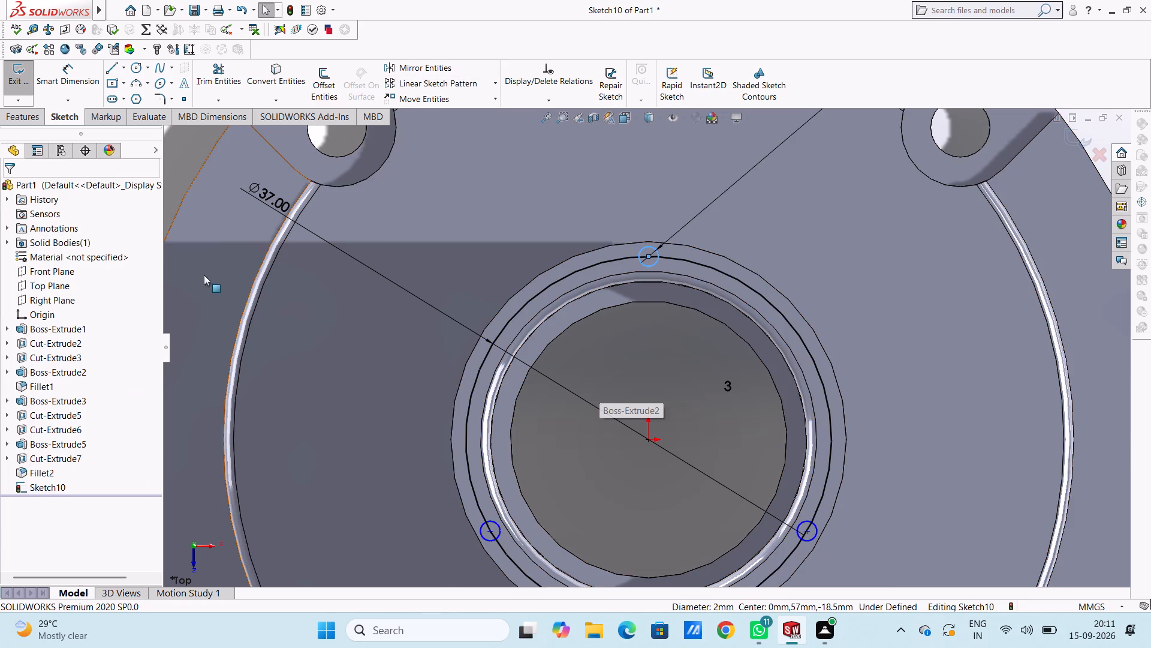
Delete the 37 mm construction-guide circle from the end-face sketch, keeping the three small circles.
scroll(224, 277, "down", 3)
scroll(224, 277, "up", 8)
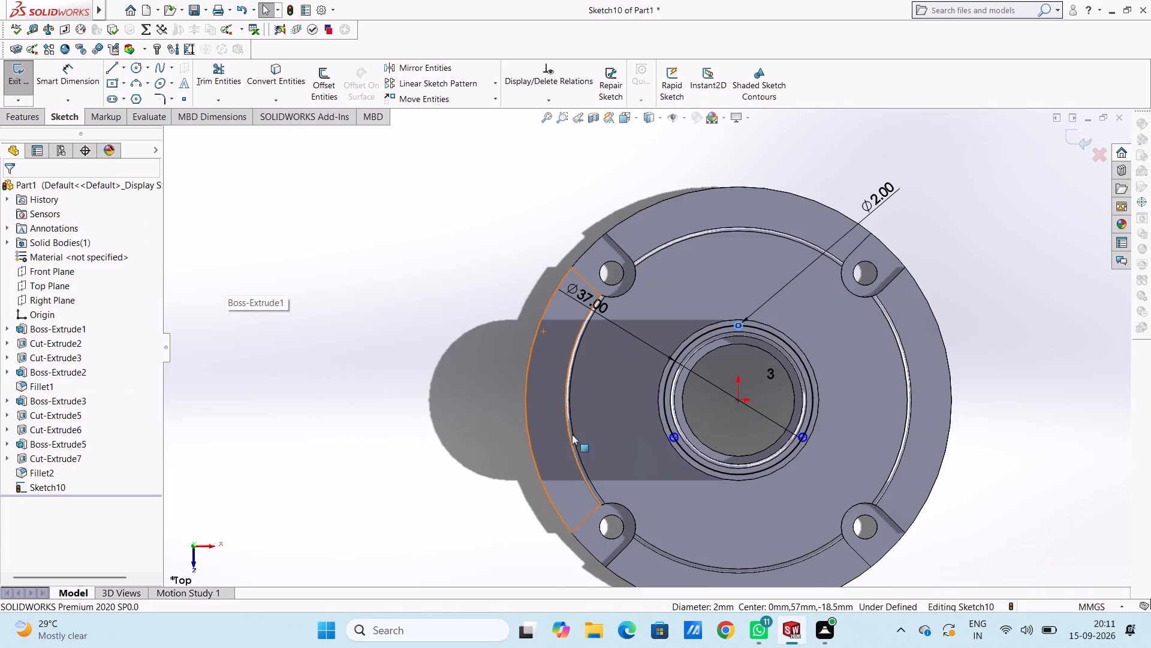
left_click(696, 340)
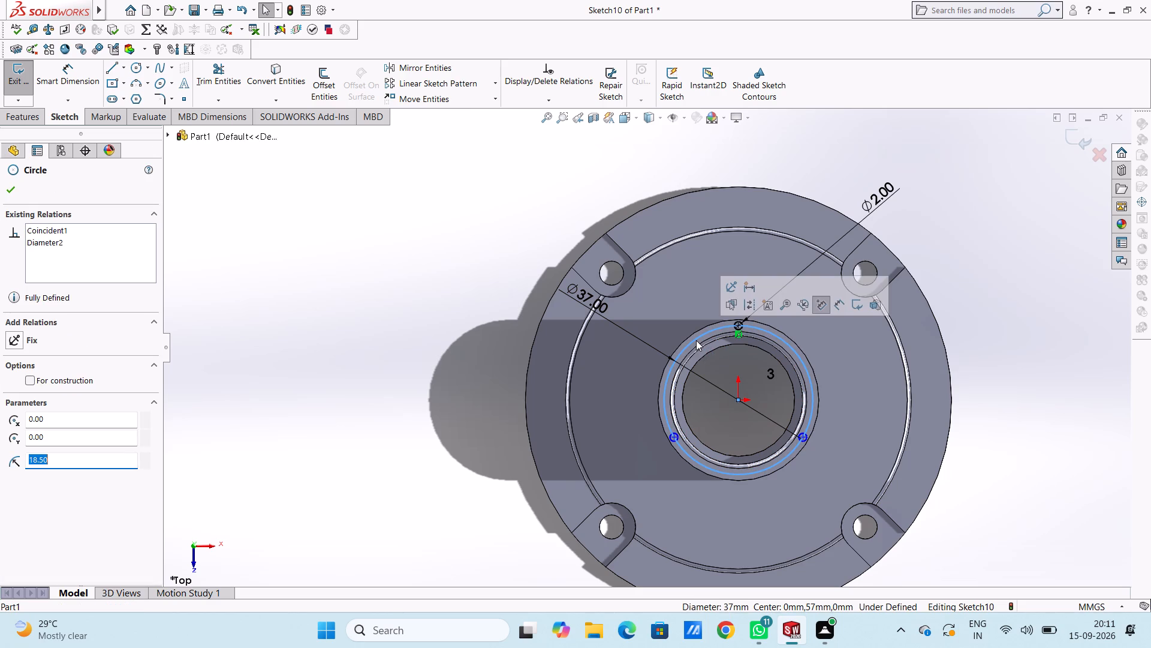
key("Delete")
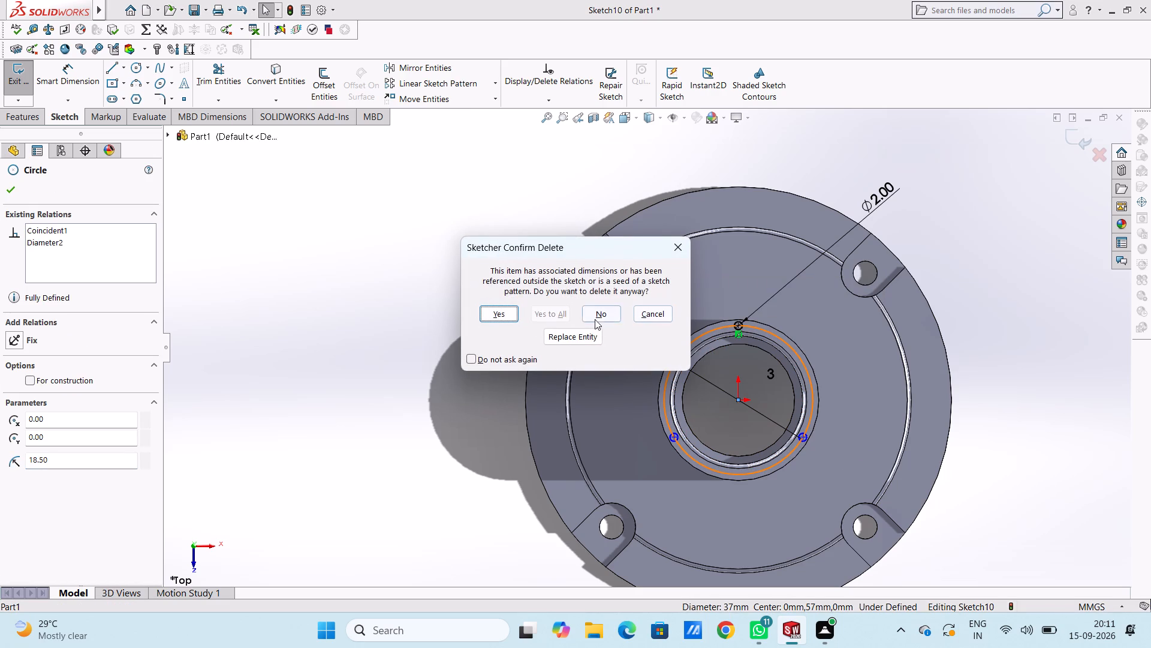
left_click(507, 308)
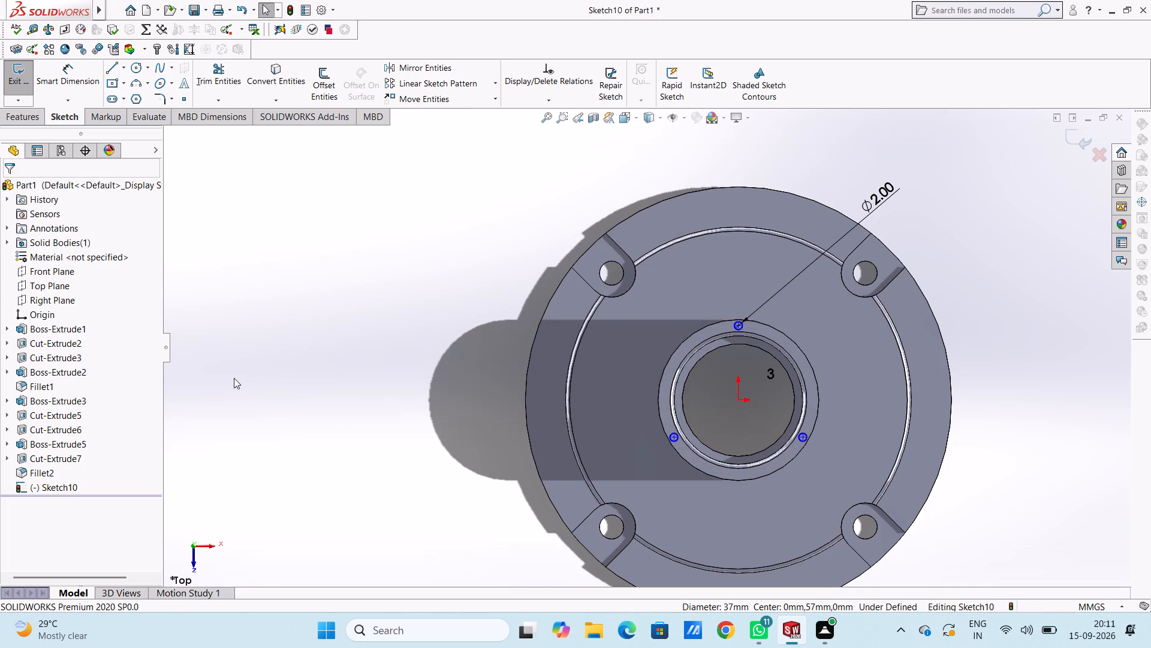
Cut-extrude the three 2 mm circles from the cylinder's end face with a blind depth of 100 mm.
key("ctrl+7")
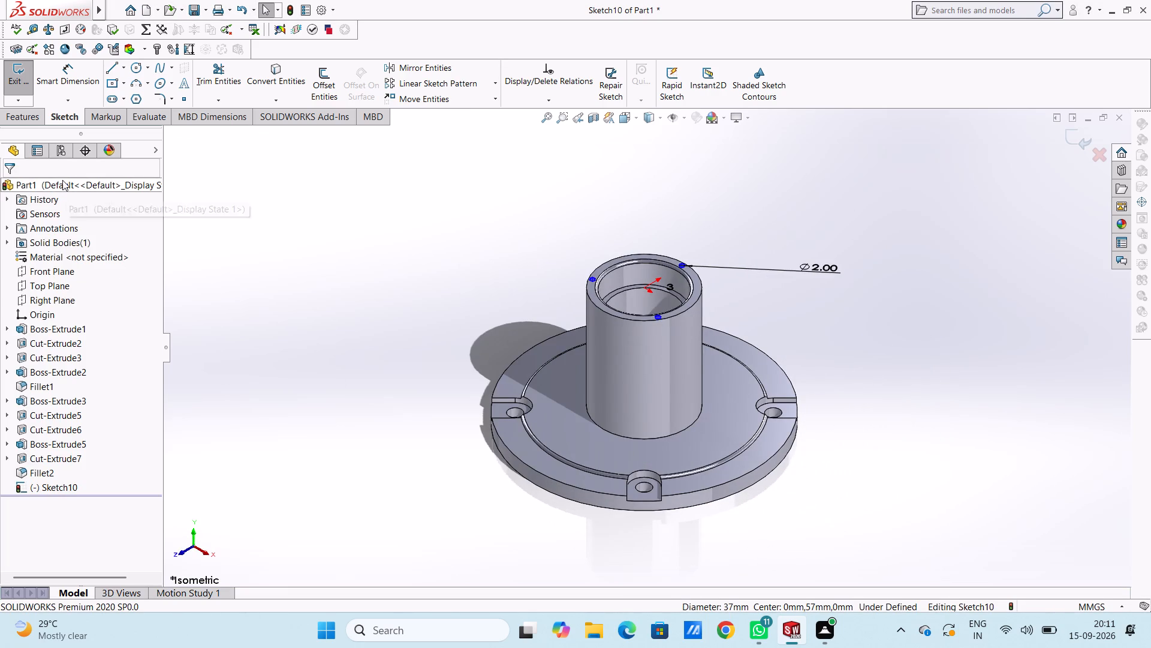
left_click(32, 119)
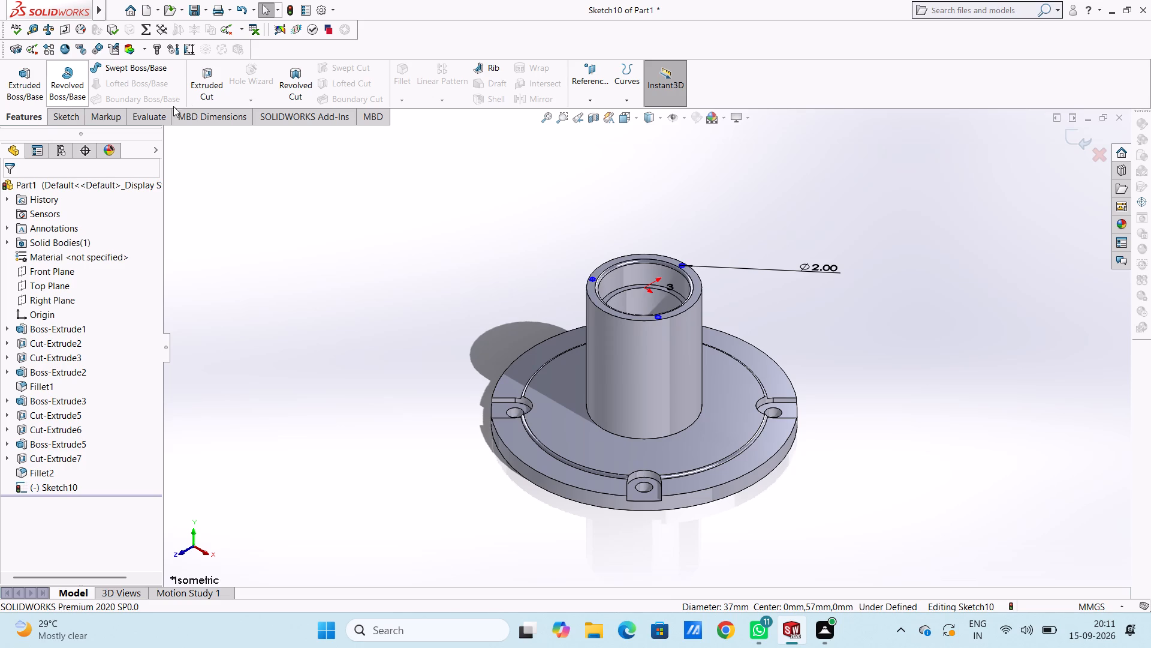
left_click(204, 85)
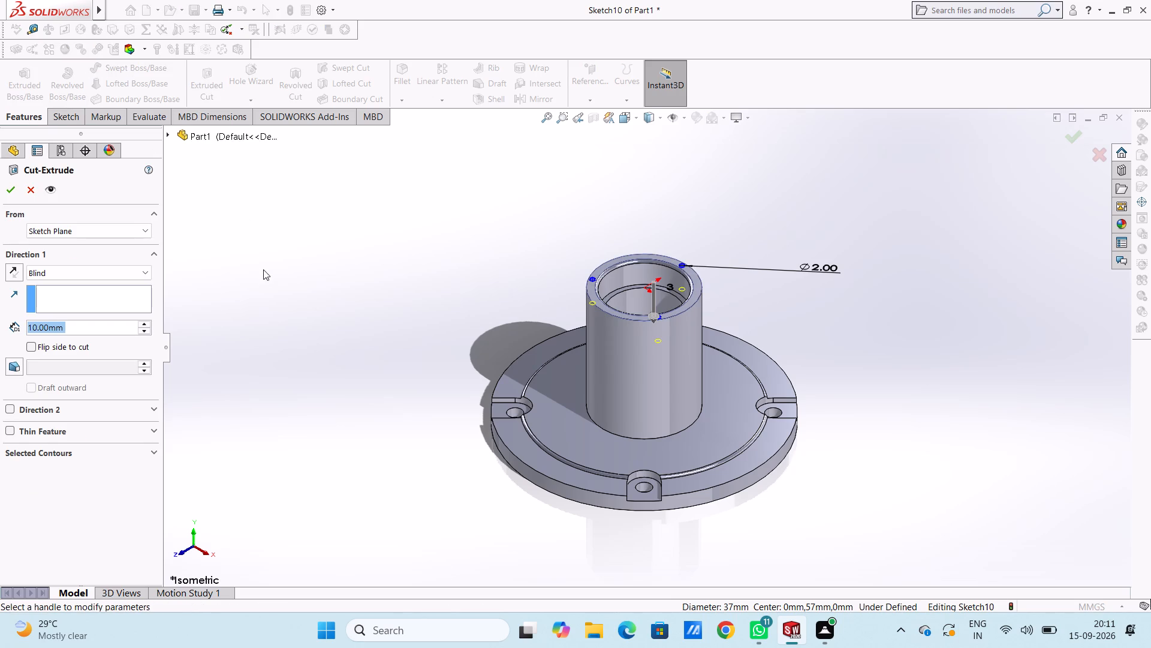
type("100")
key("Return")
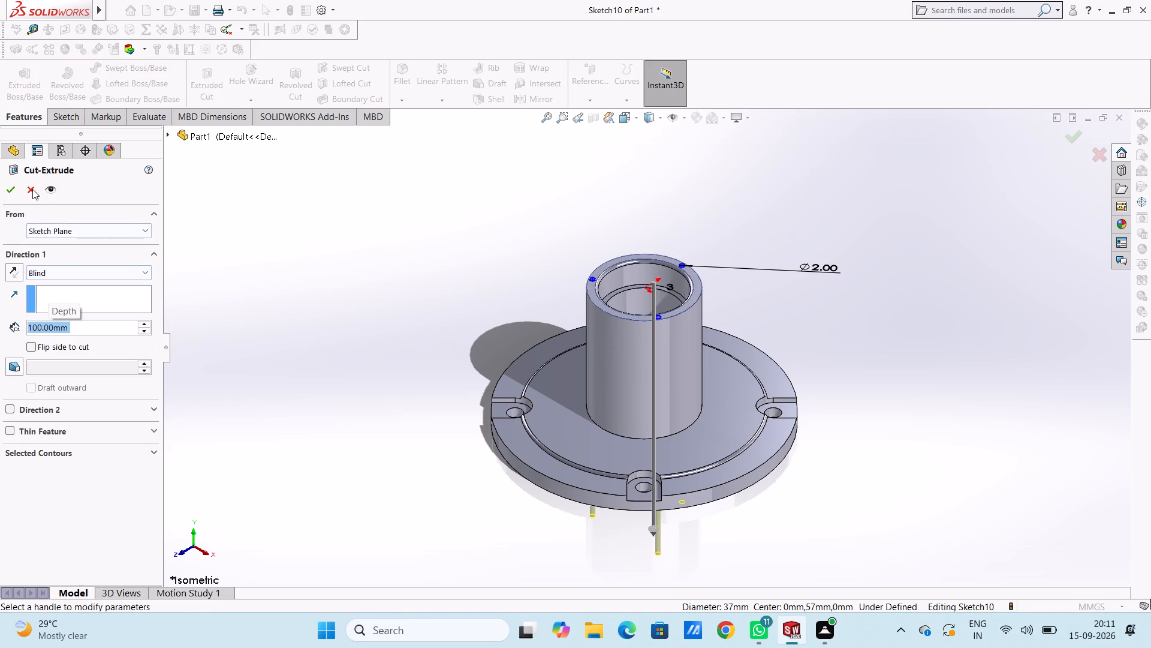
left_click(9, 190)
left_click(447, 329)
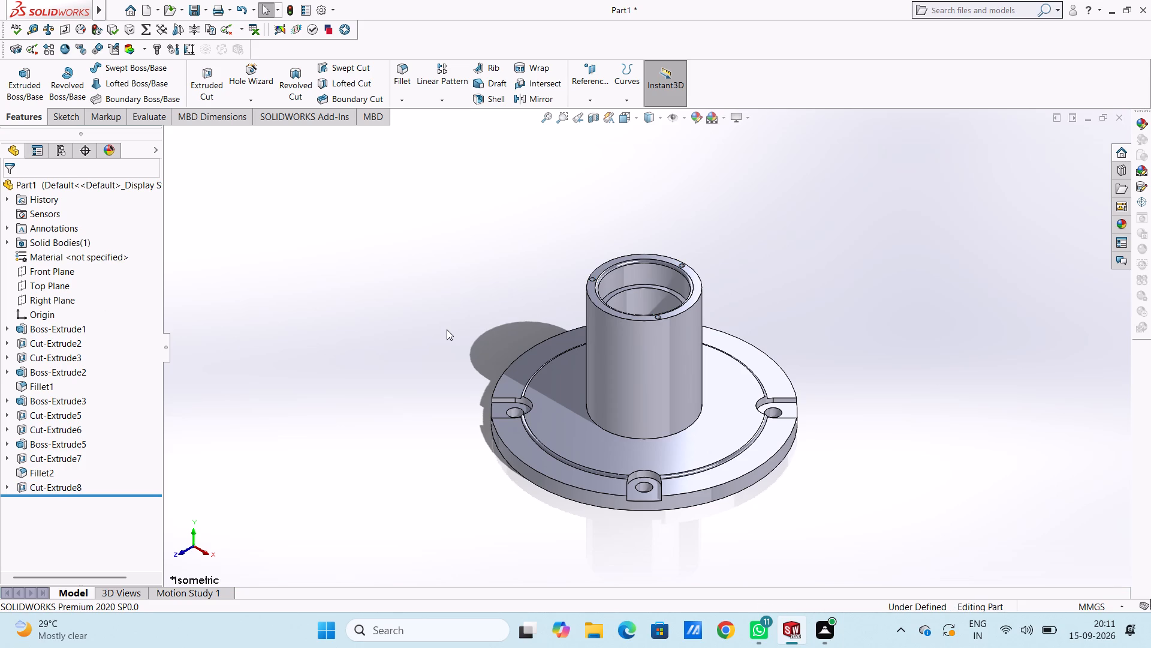
Examine the three small holes in the cylinder's end face and the flange from the top and from oblique angles.
key("ctrl+5")
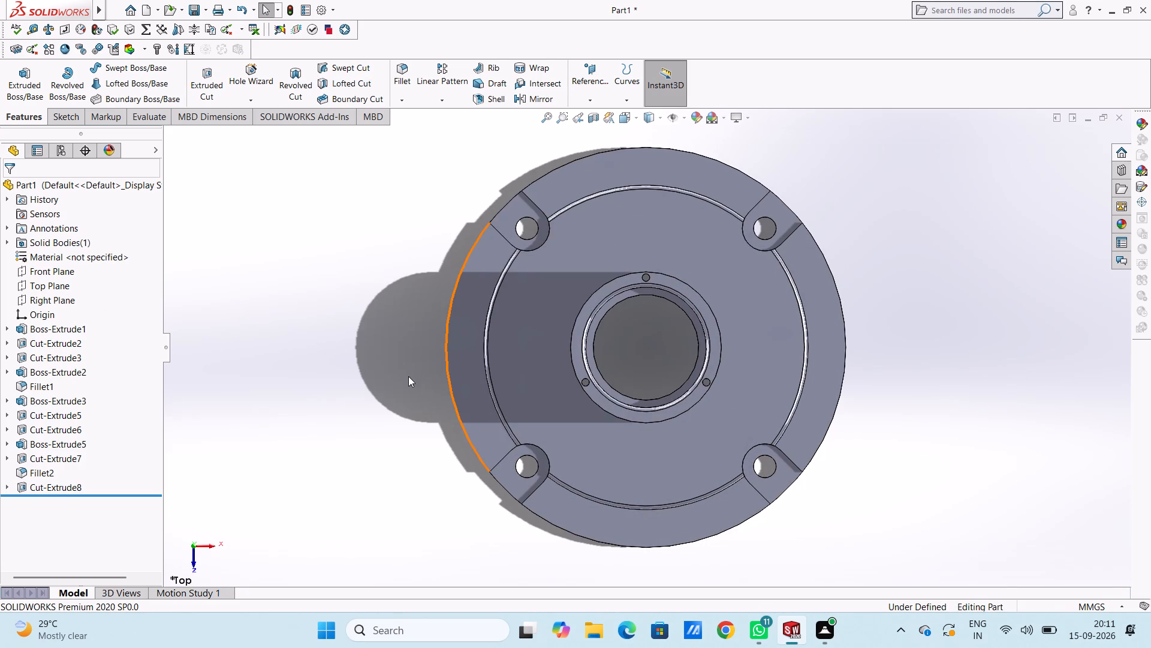
middle_click_drag(402, 371, 480, 292)
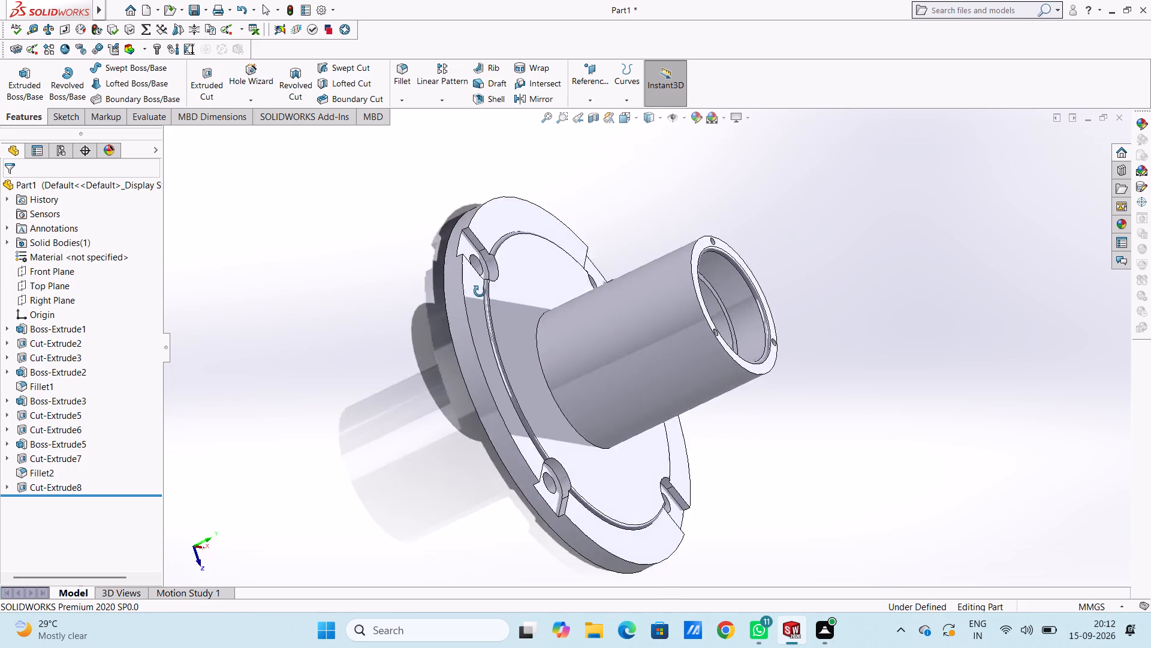
middle_click_drag(480, 292, 306, 307)
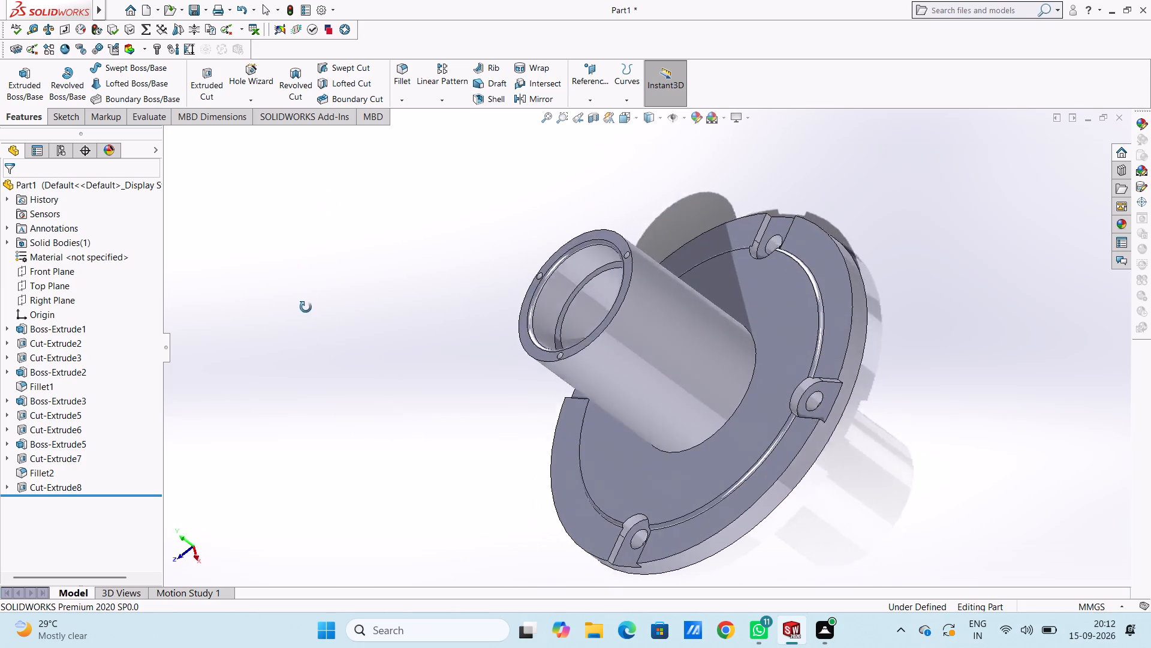
middle_click_drag(306, 307, 308, 338)
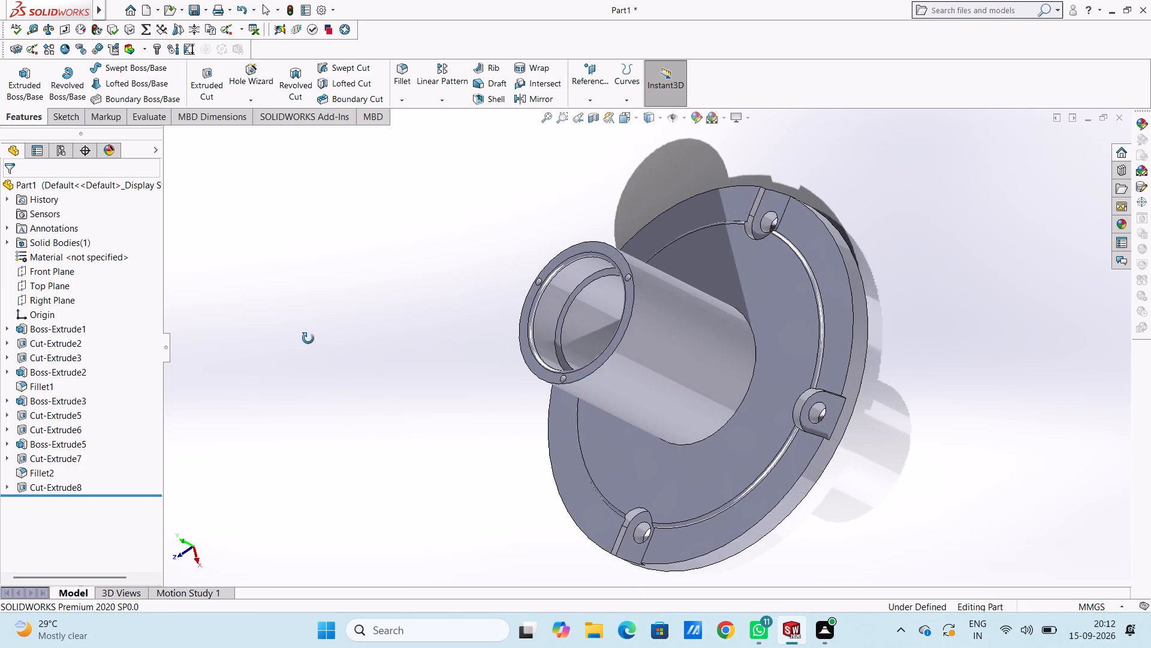
middle_click_drag(308, 338, 327, 373)
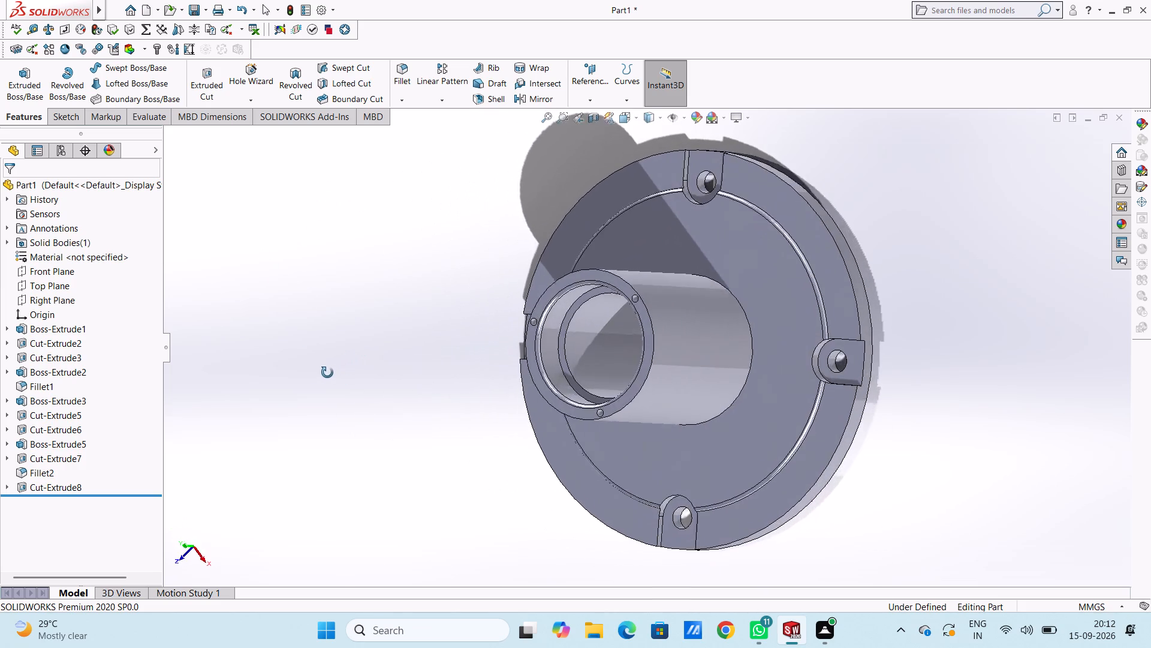
middle_click_drag(327, 373, 358, 311)
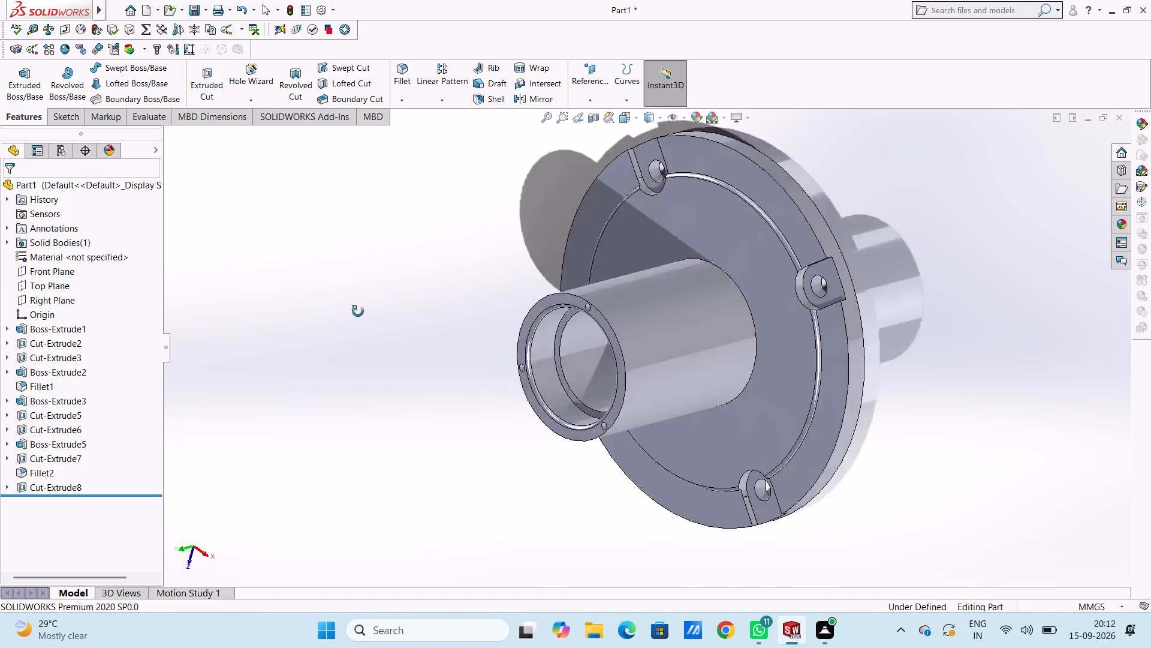
middle_click_drag(358, 311, 295, 246)
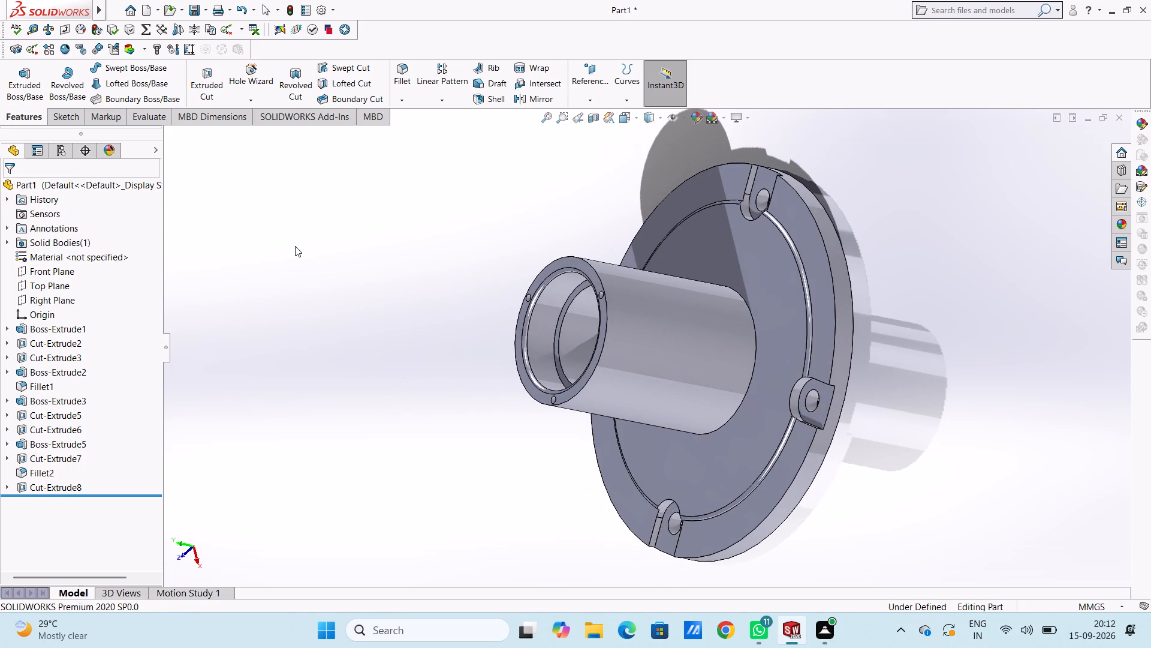
key("ctrl+5")
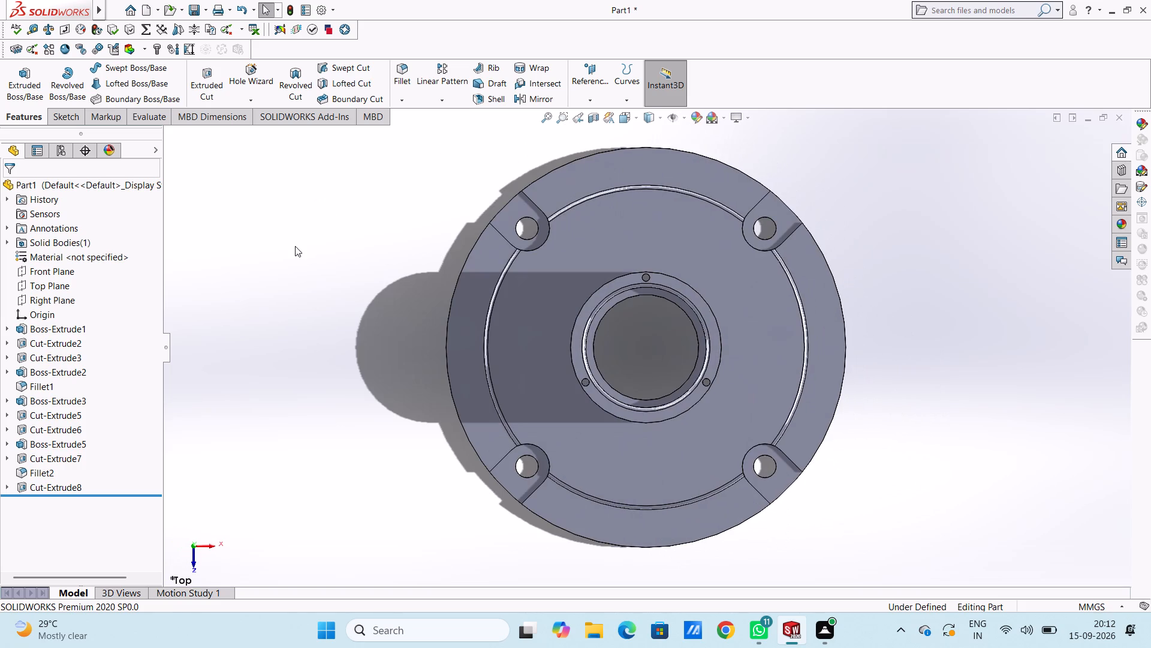
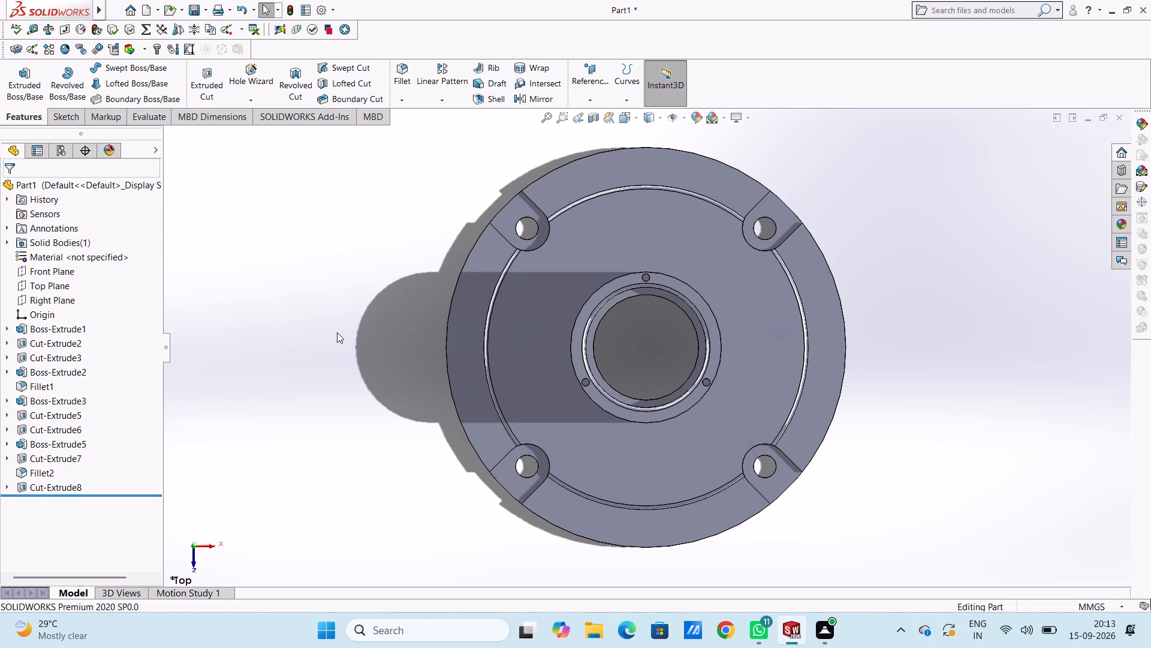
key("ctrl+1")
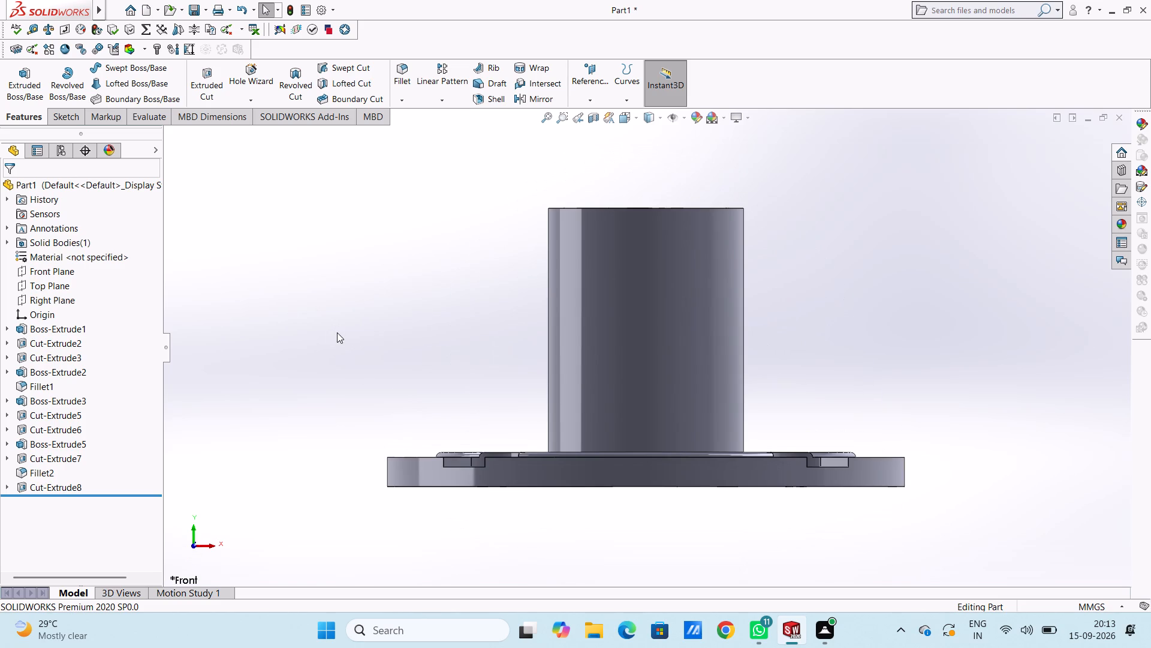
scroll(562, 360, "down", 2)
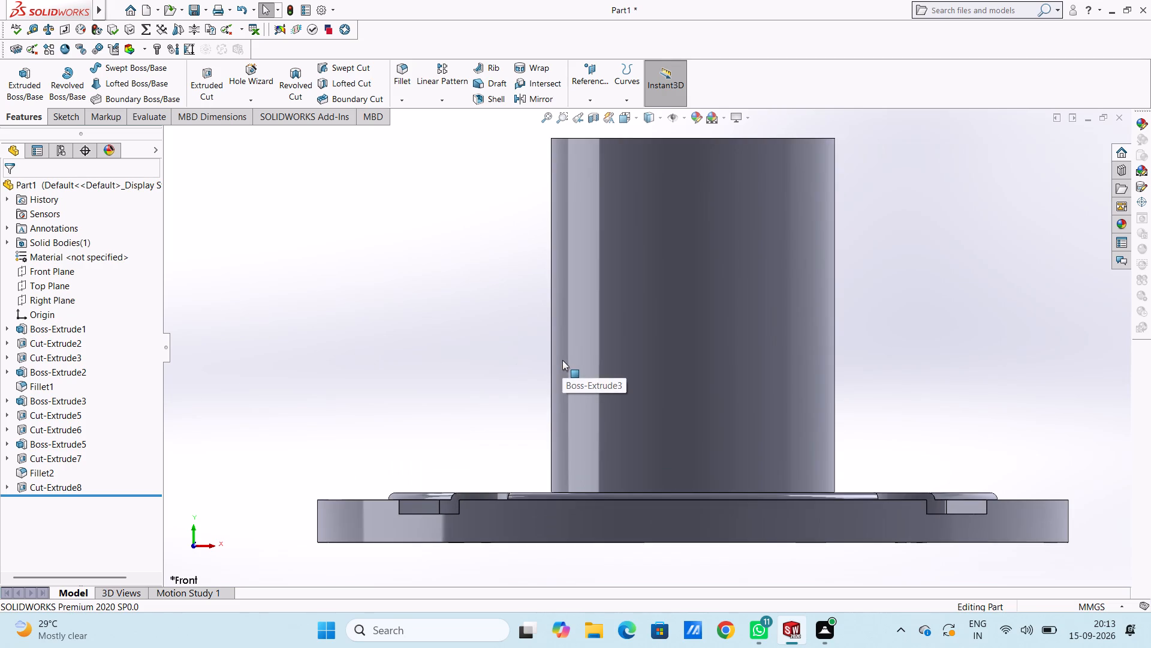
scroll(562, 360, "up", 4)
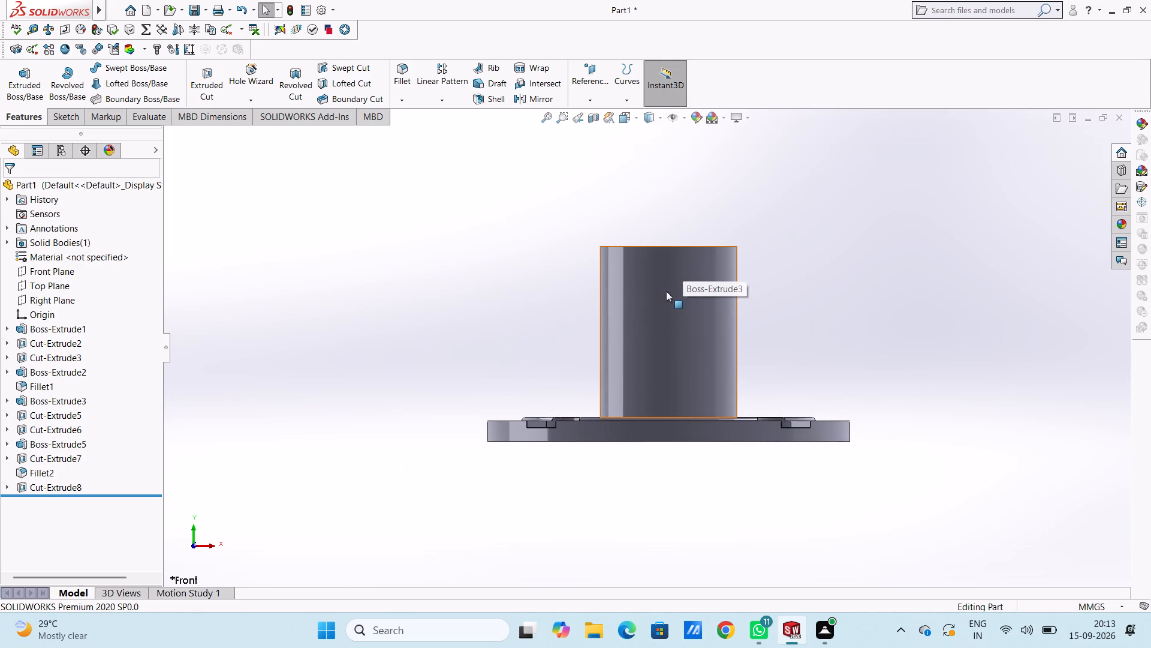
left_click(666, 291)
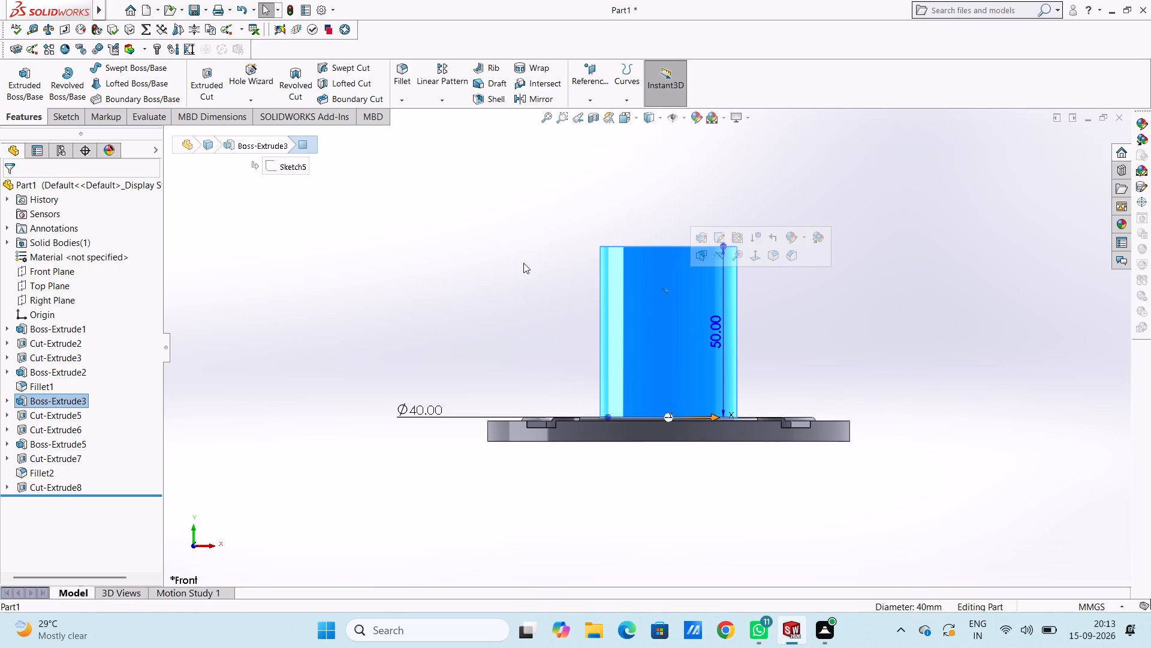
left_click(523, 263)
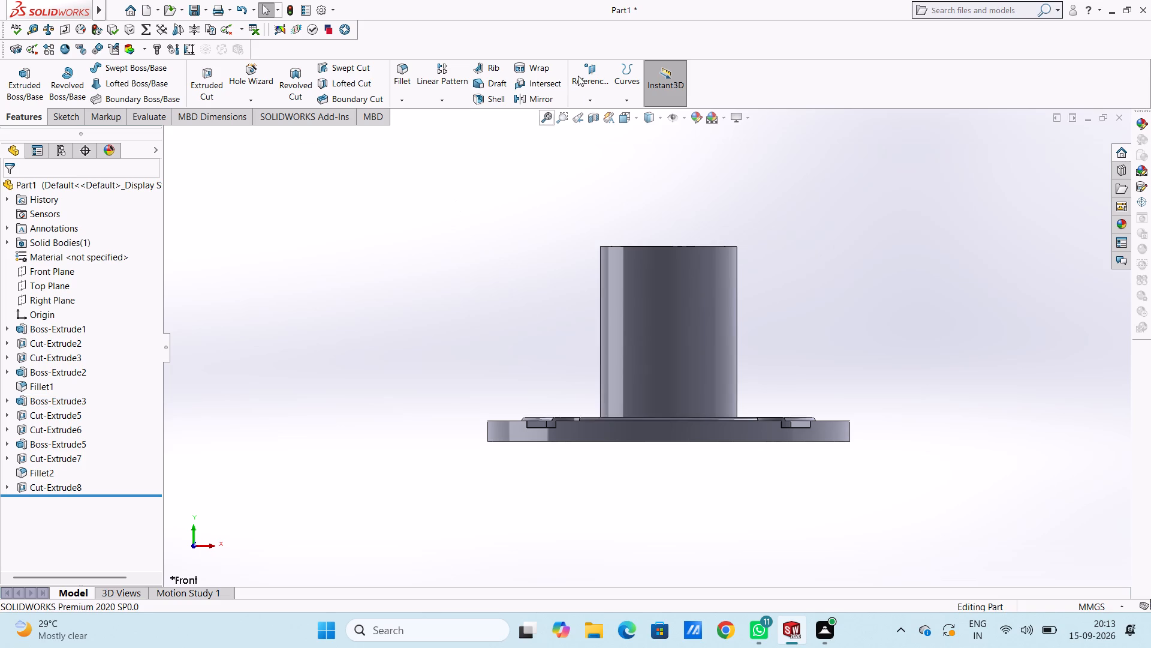
Create a reference plane parallel to the Front Plane at an offset of 5 mm.
key("ctrl+5")
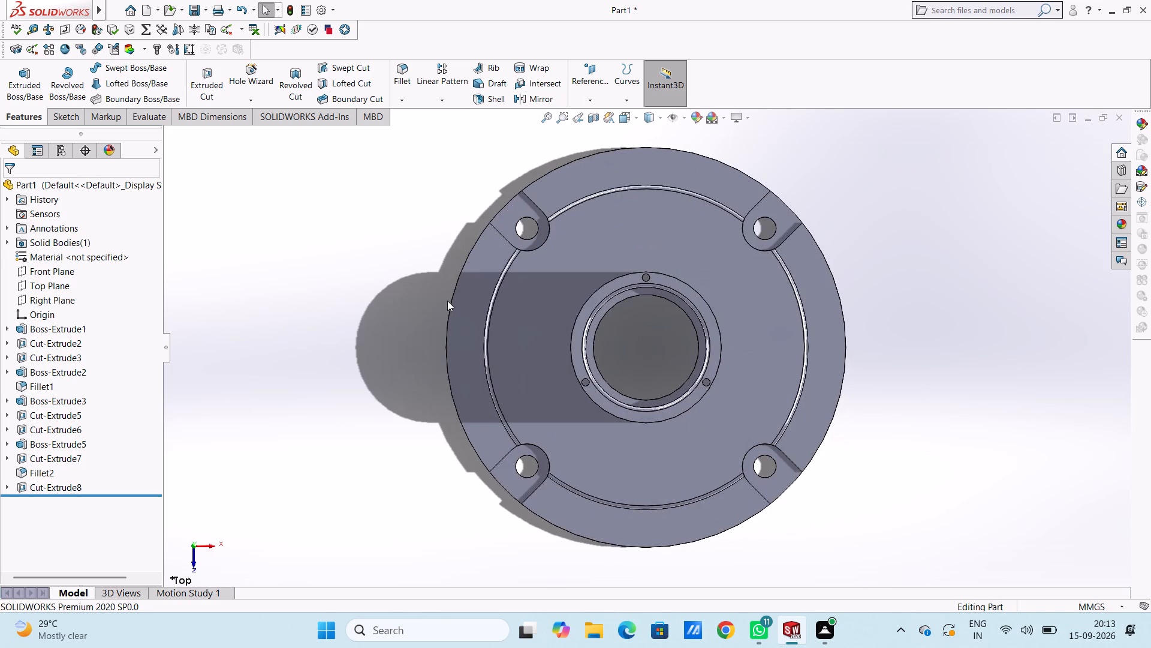
left_click(589, 76)
left_click(586, 117)
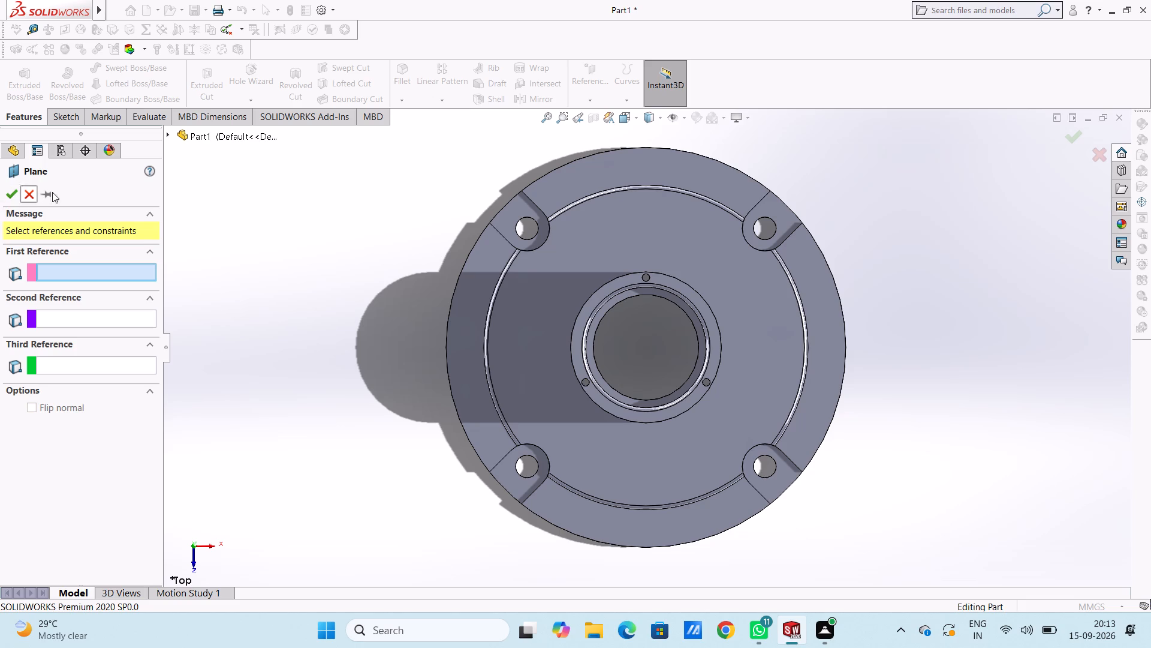
left_click(171, 132)
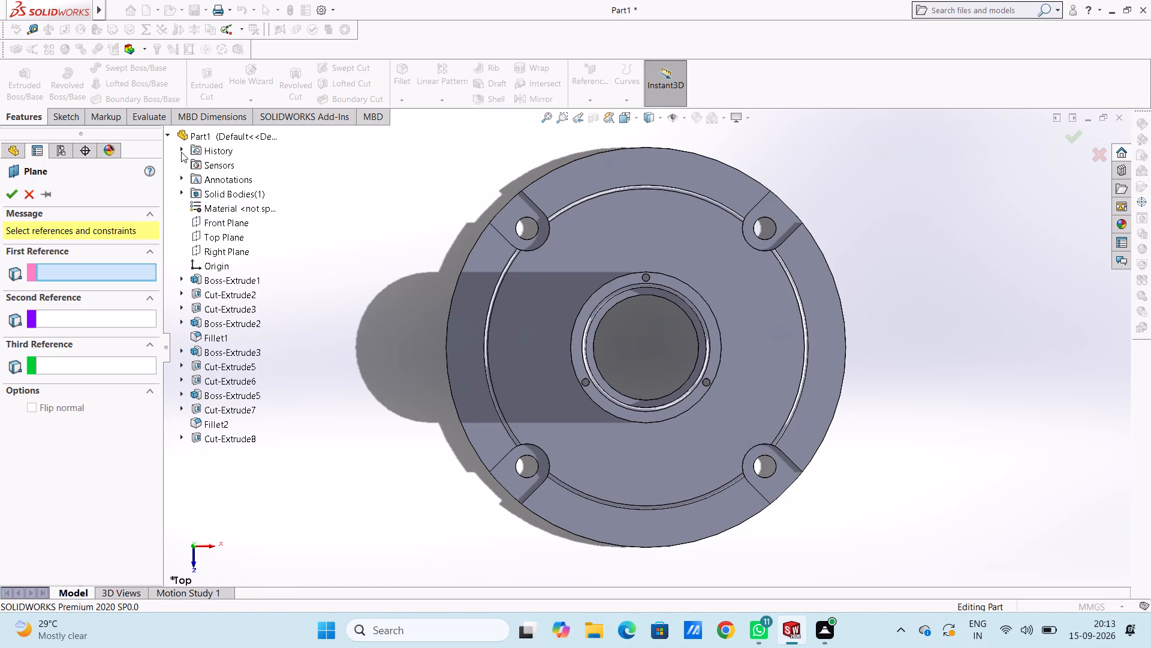
left_click(218, 228)
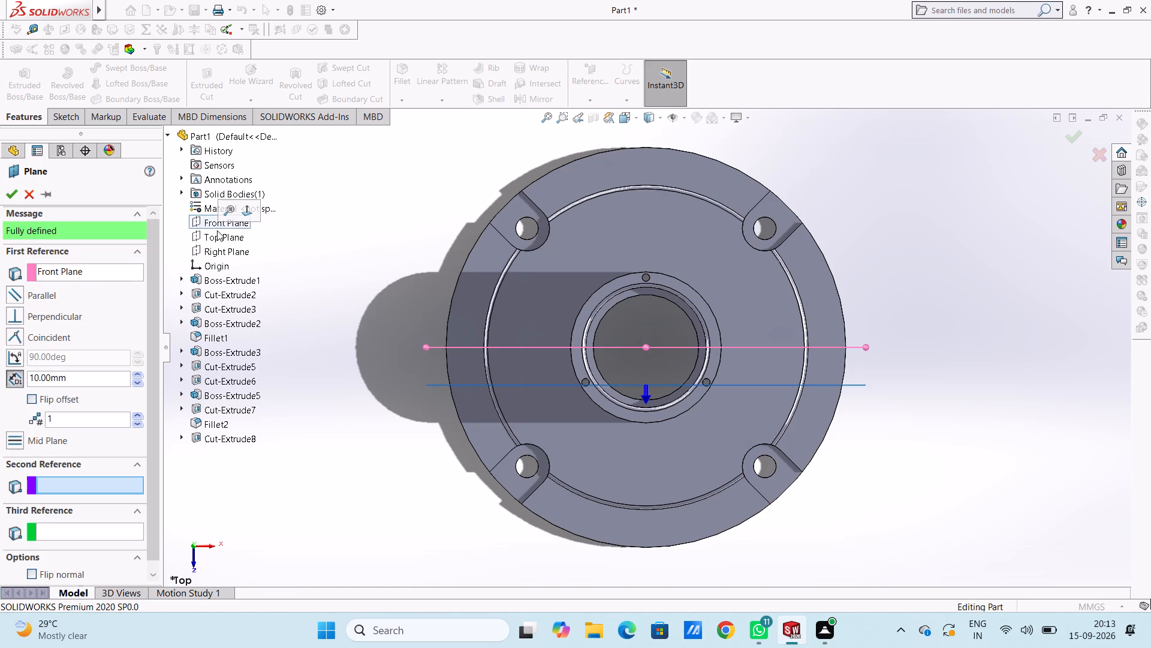
double_click(86, 378)
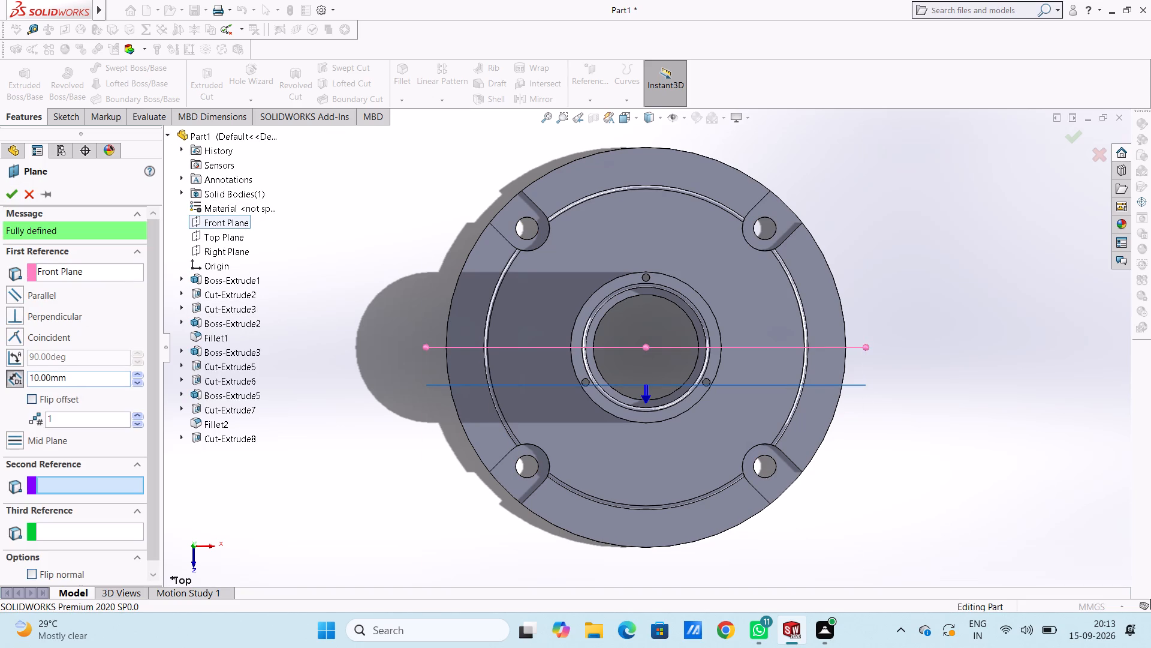
key("0")
key("Return")
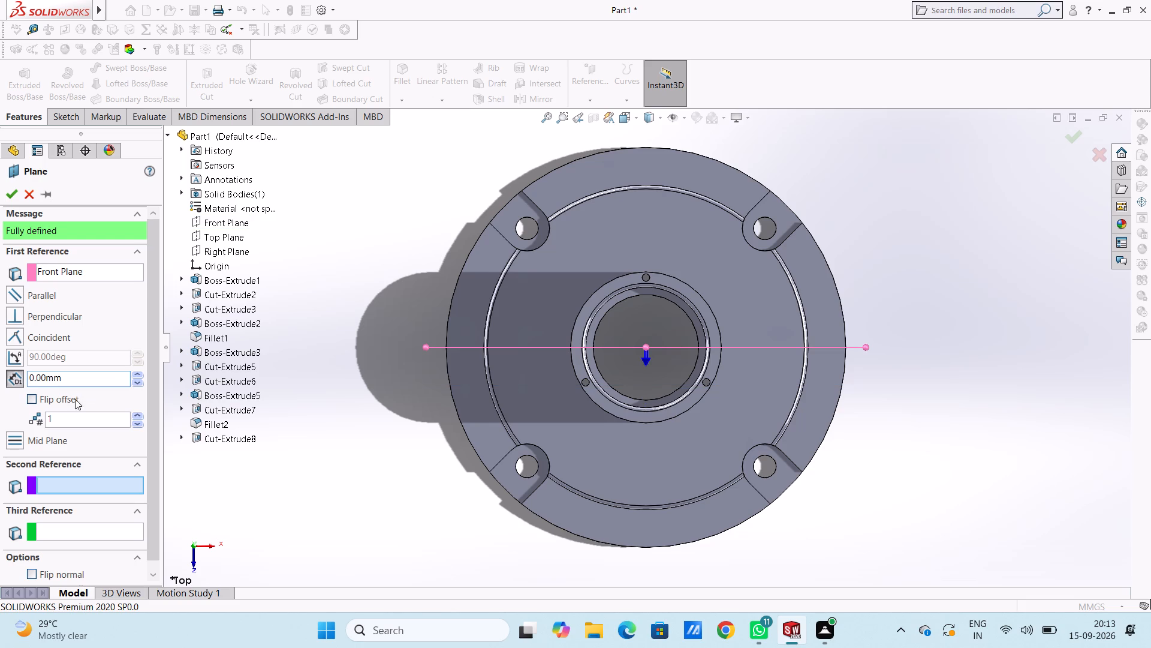
double_click(83, 382)
key("5")
key("Return")
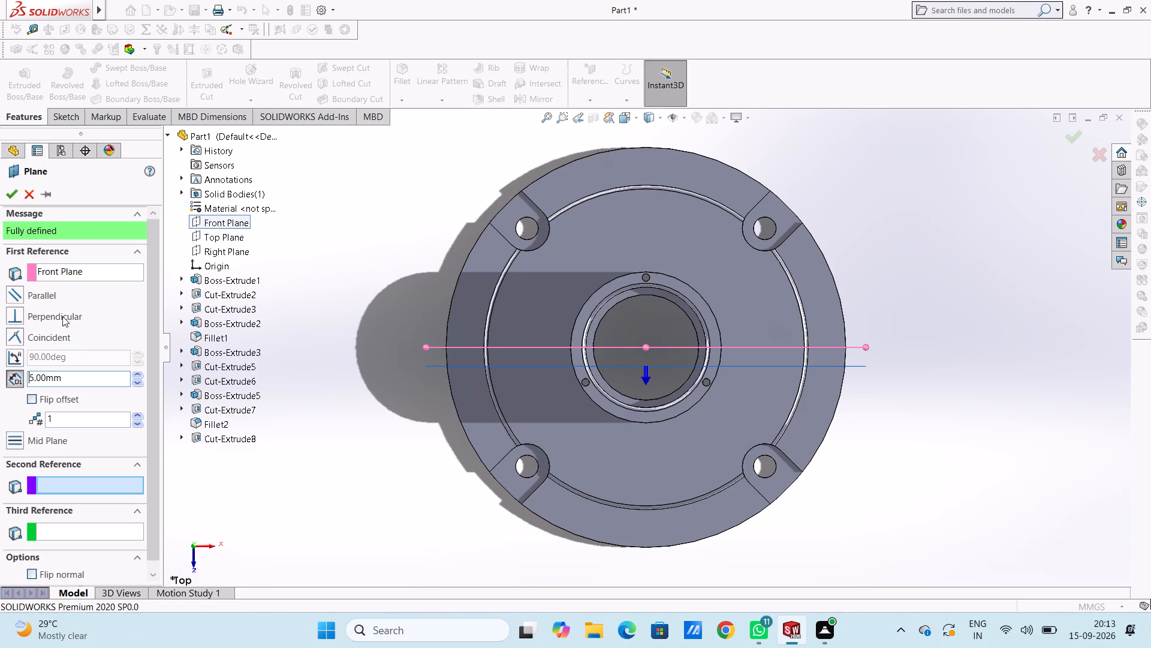
left_click(15, 199)
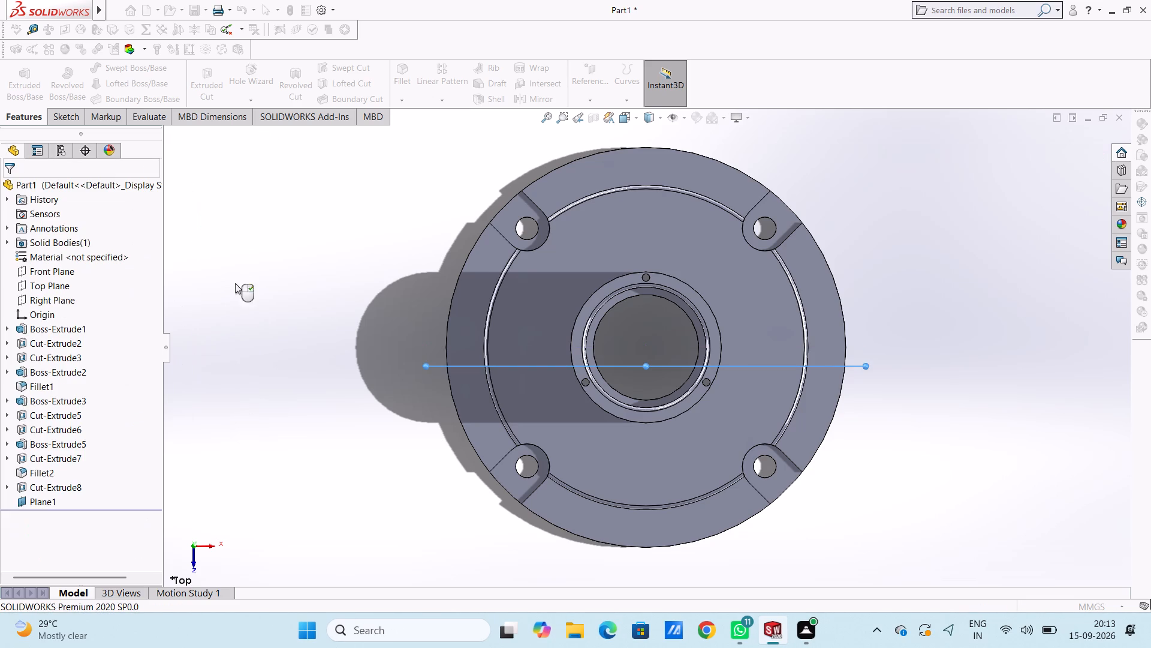
left_click(271, 284)
Start a sketch on the new offset plane, viewed from the front.
key("ctrl+1")
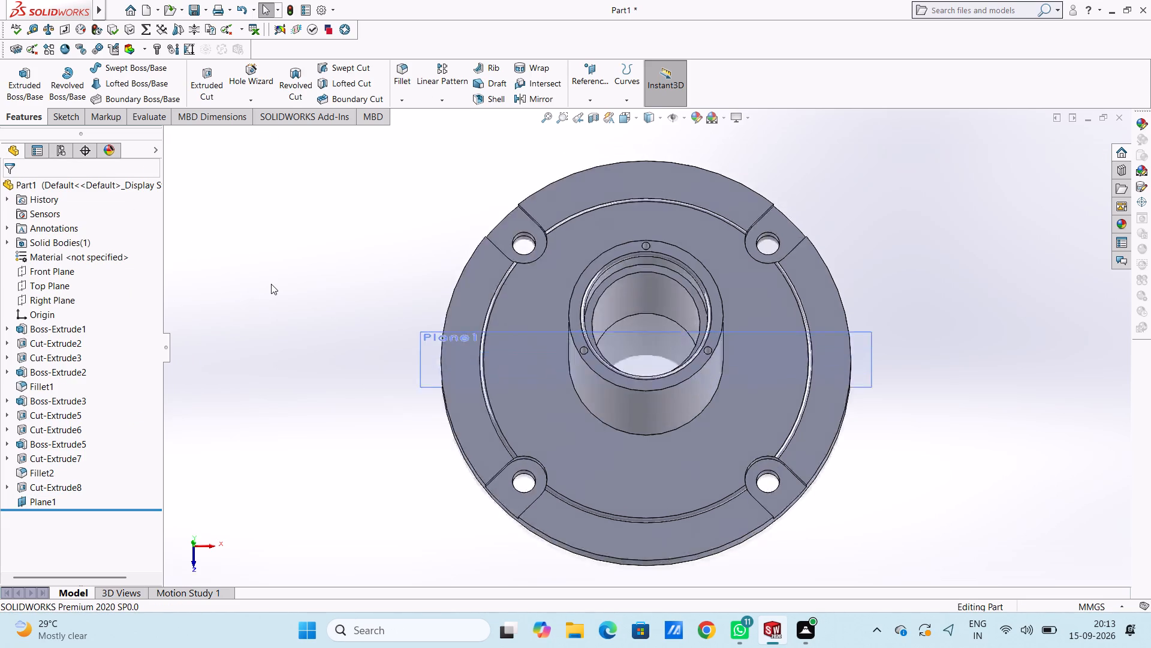
left_click(420, 237)
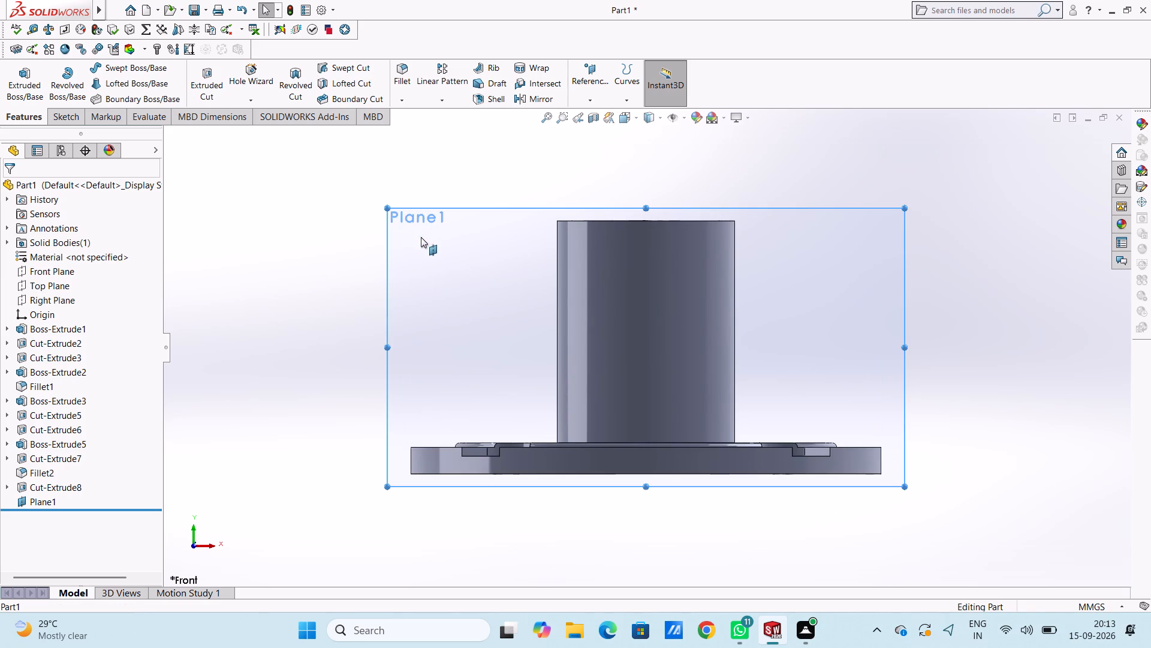
left_click(474, 201)
left_click(329, 271)
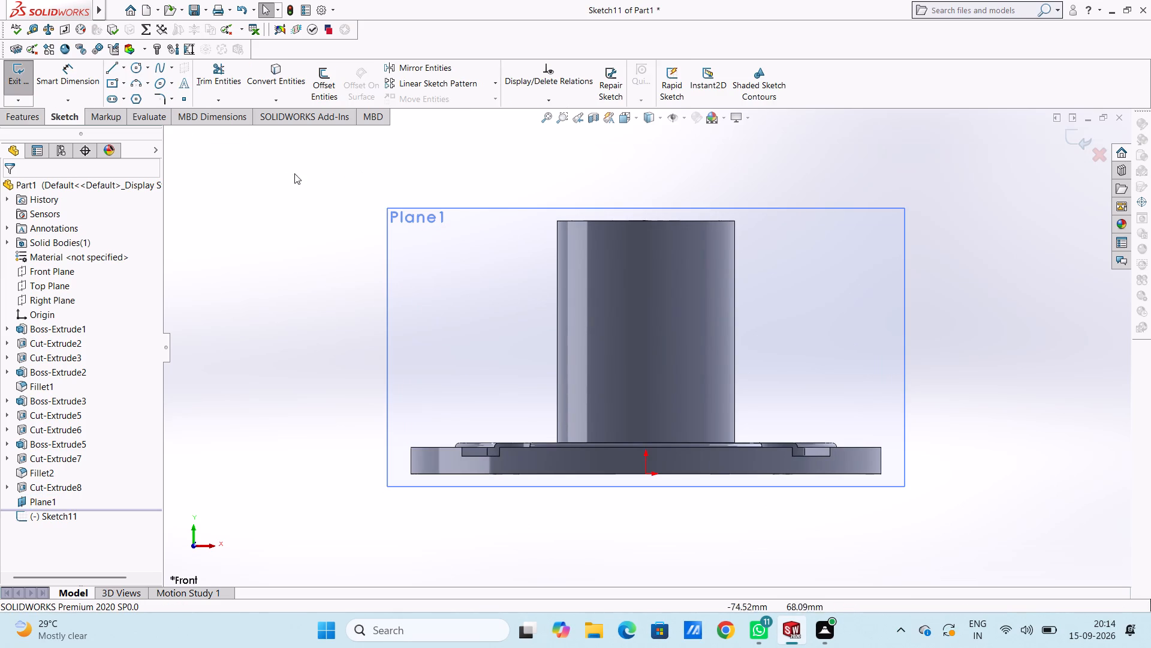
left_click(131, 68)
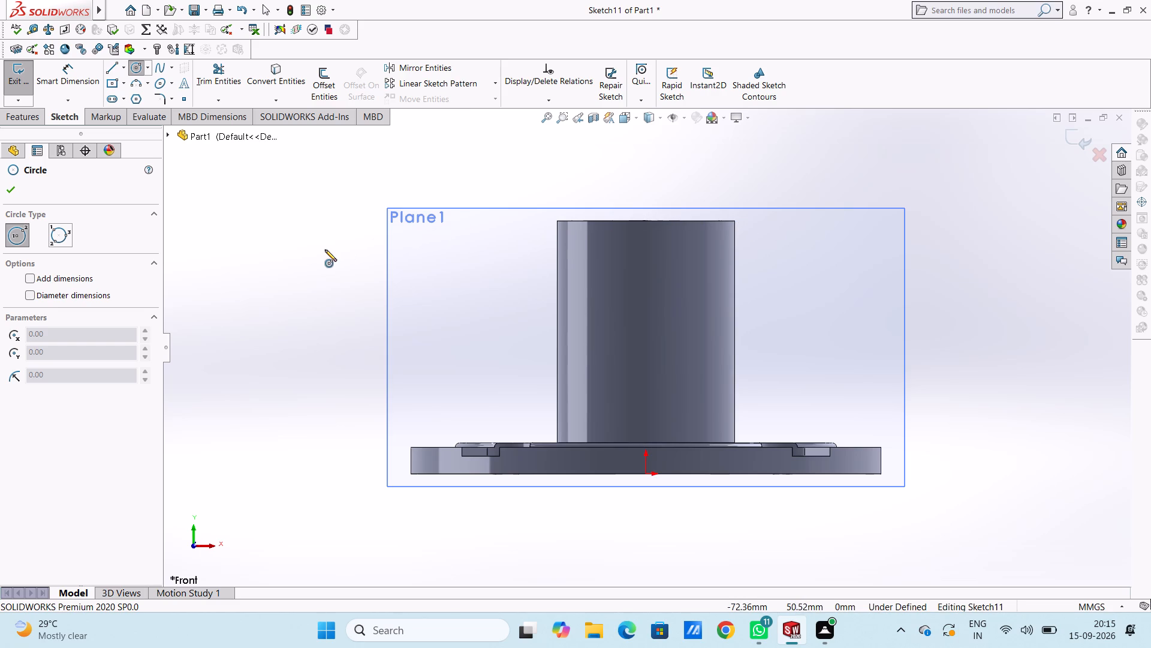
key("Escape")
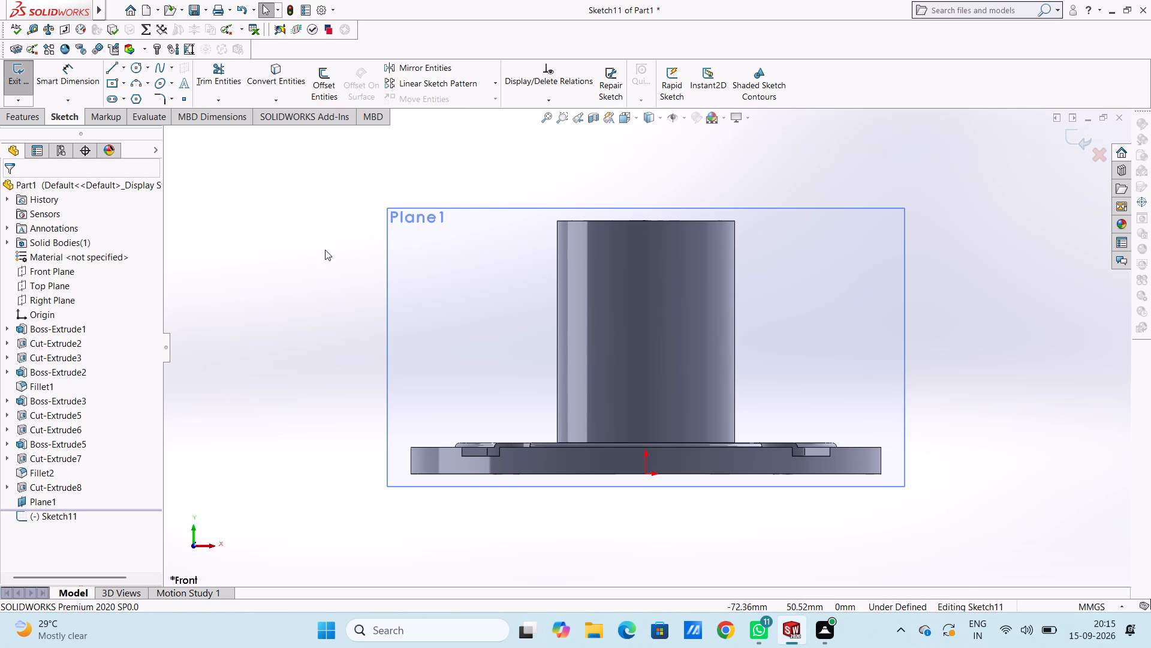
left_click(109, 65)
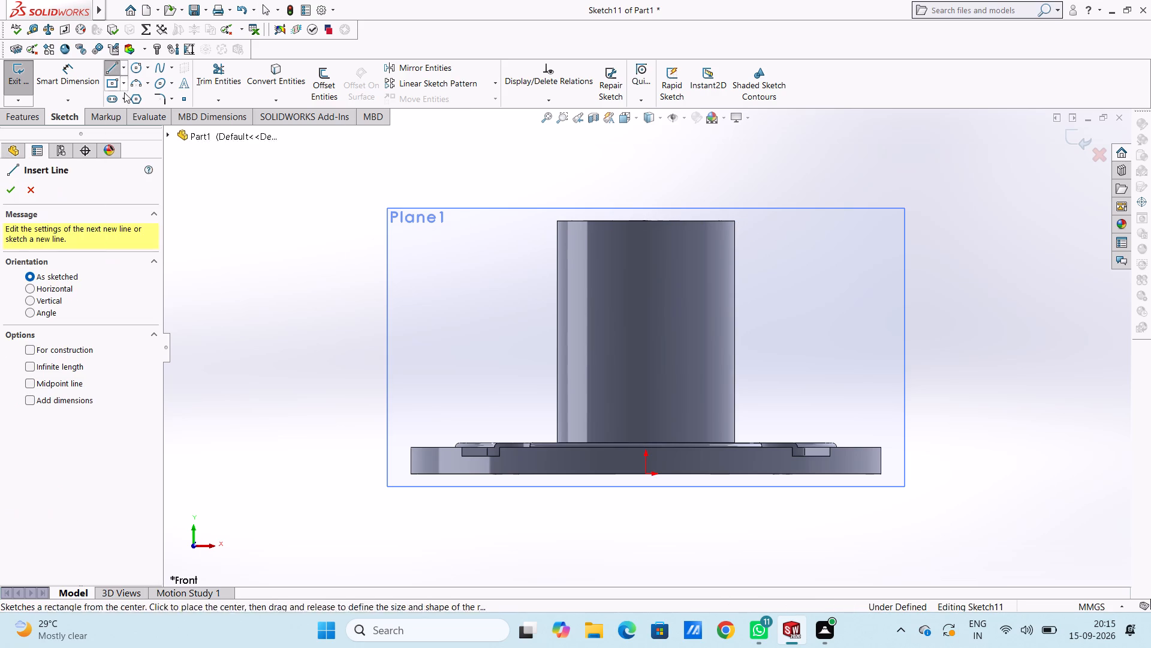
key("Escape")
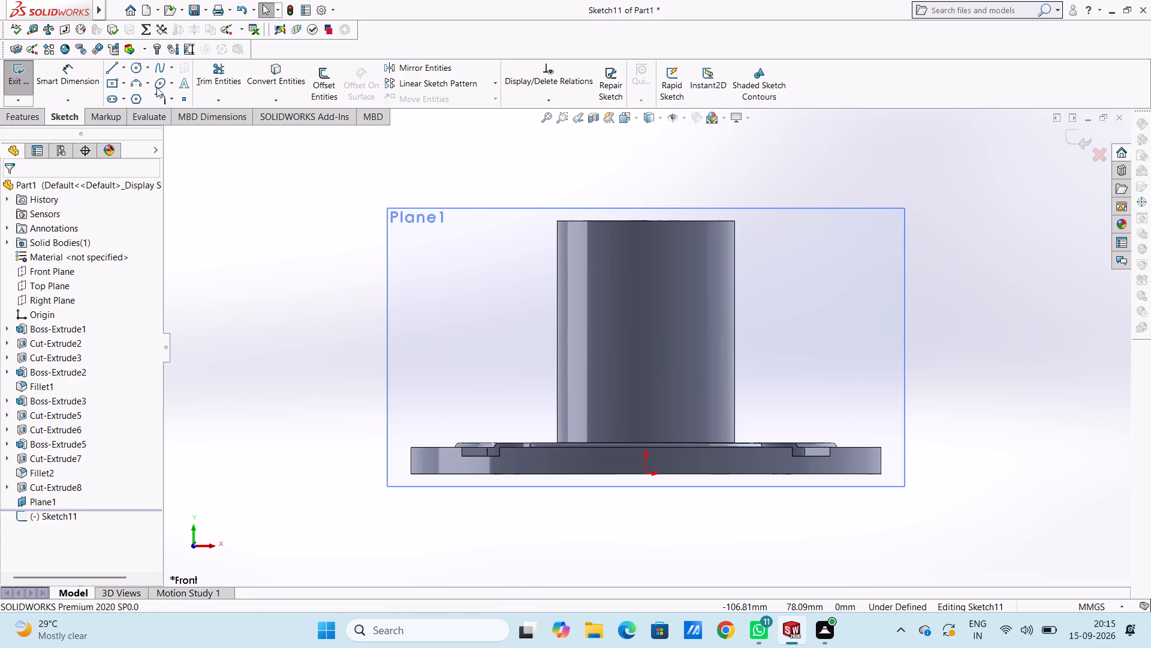
Sketch a 50 mm vertical line down the cylinder's right-hand edge and a 22 mm horizontal line outward from its lower end along the flange.
left_click(115, 65)
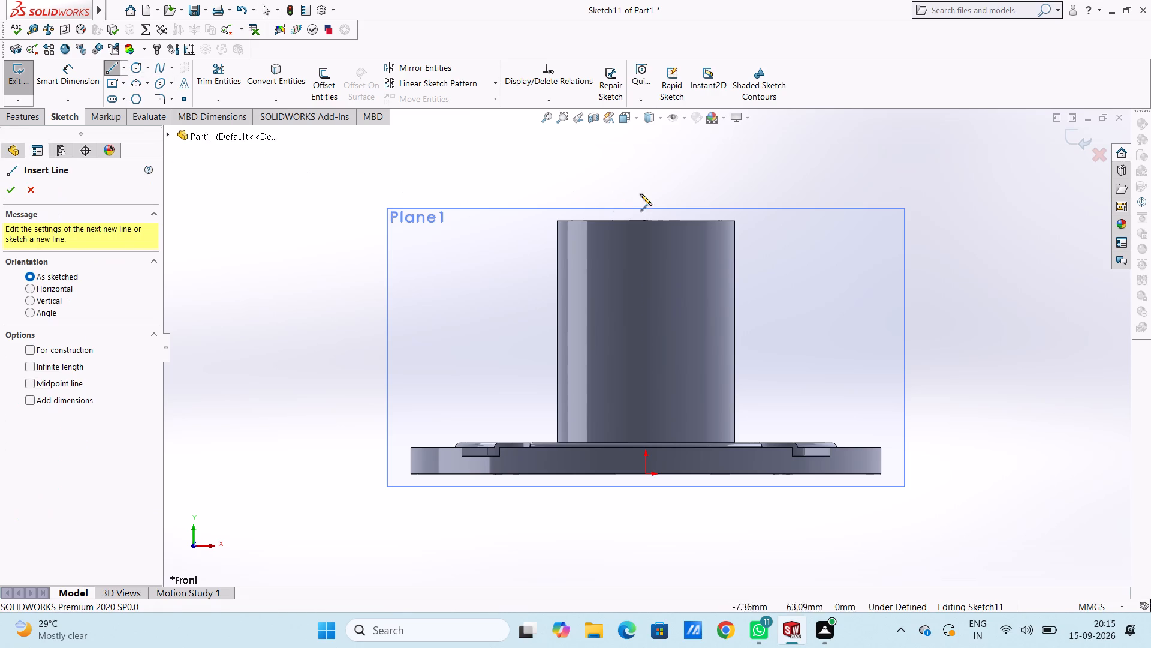
left_click(734, 220)
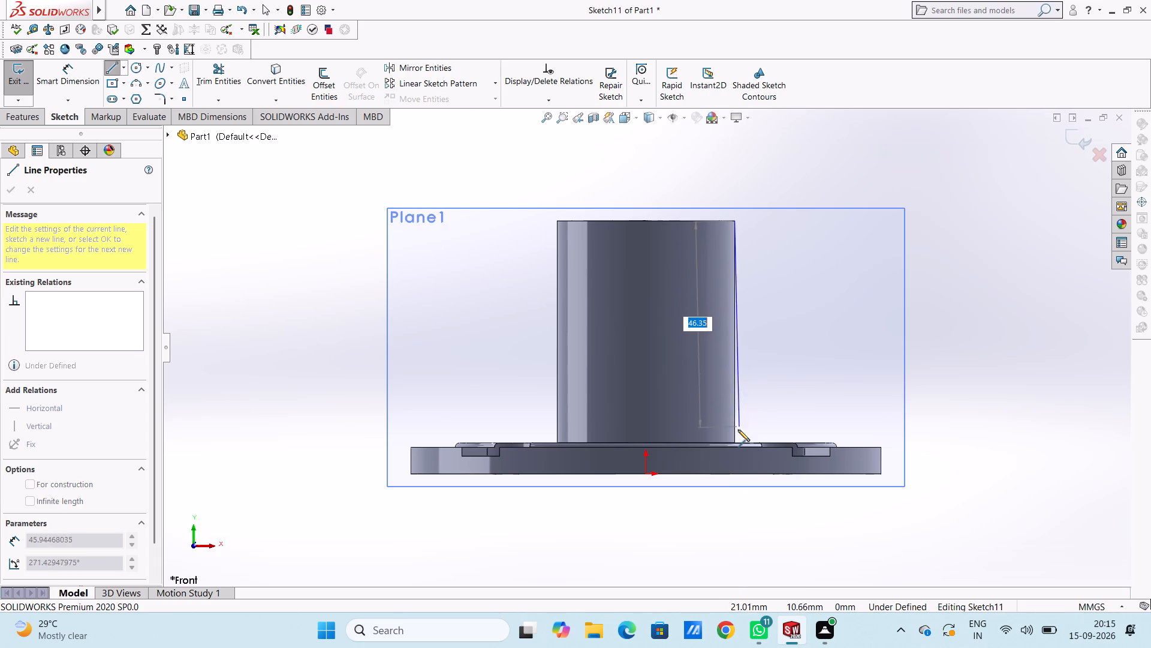
left_click(733, 445)
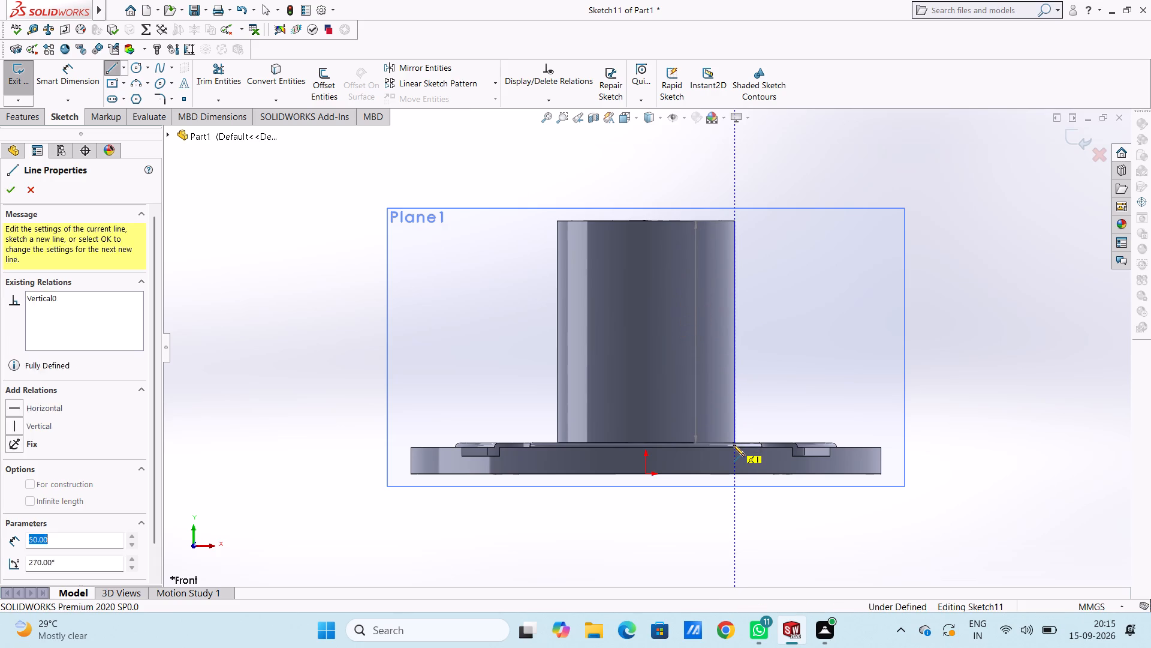
key("Escape")
key("Escape")
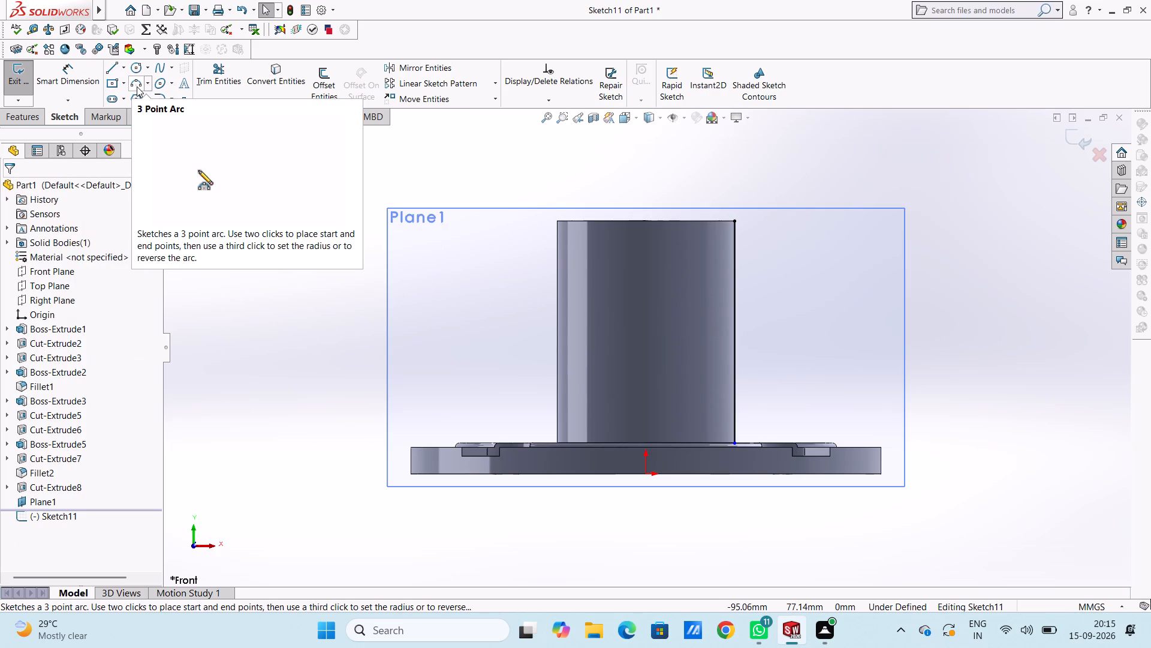
left_click(114, 65)
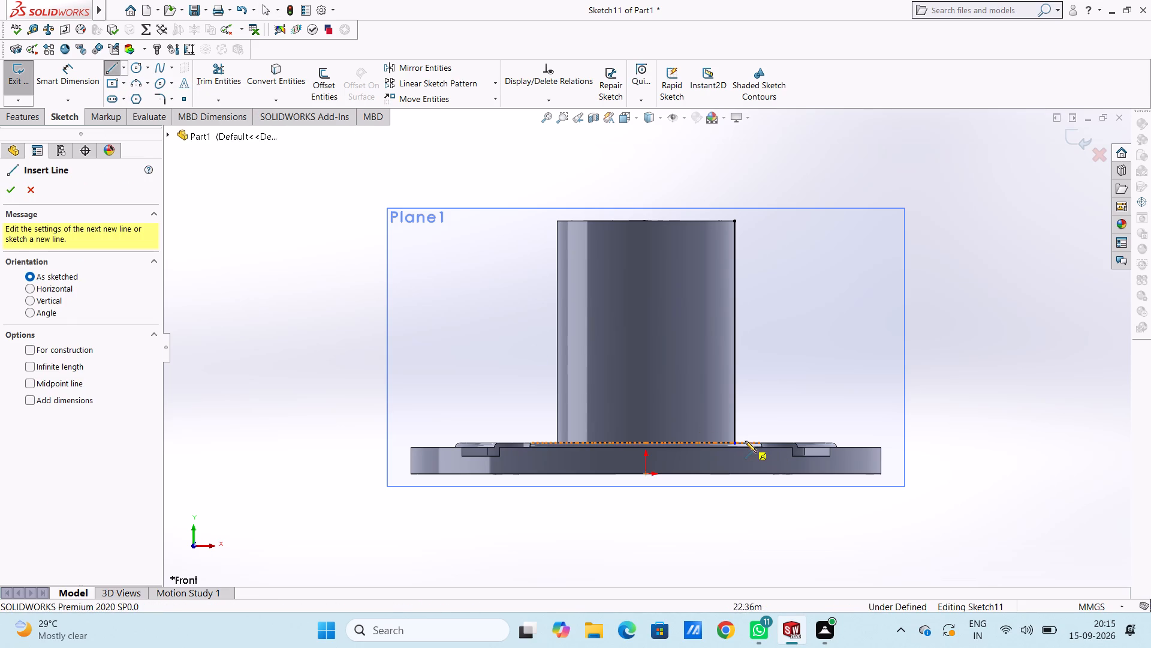
left_click(734, 443)
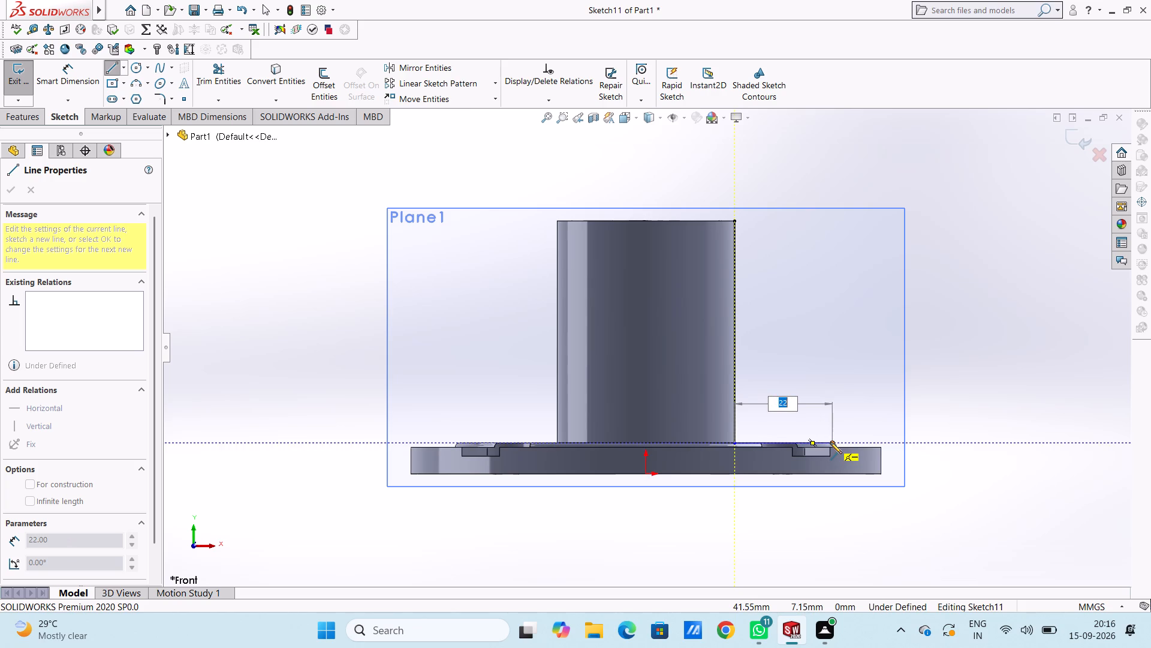
left_click(830, 442)
key("Escape")
key("Escape")
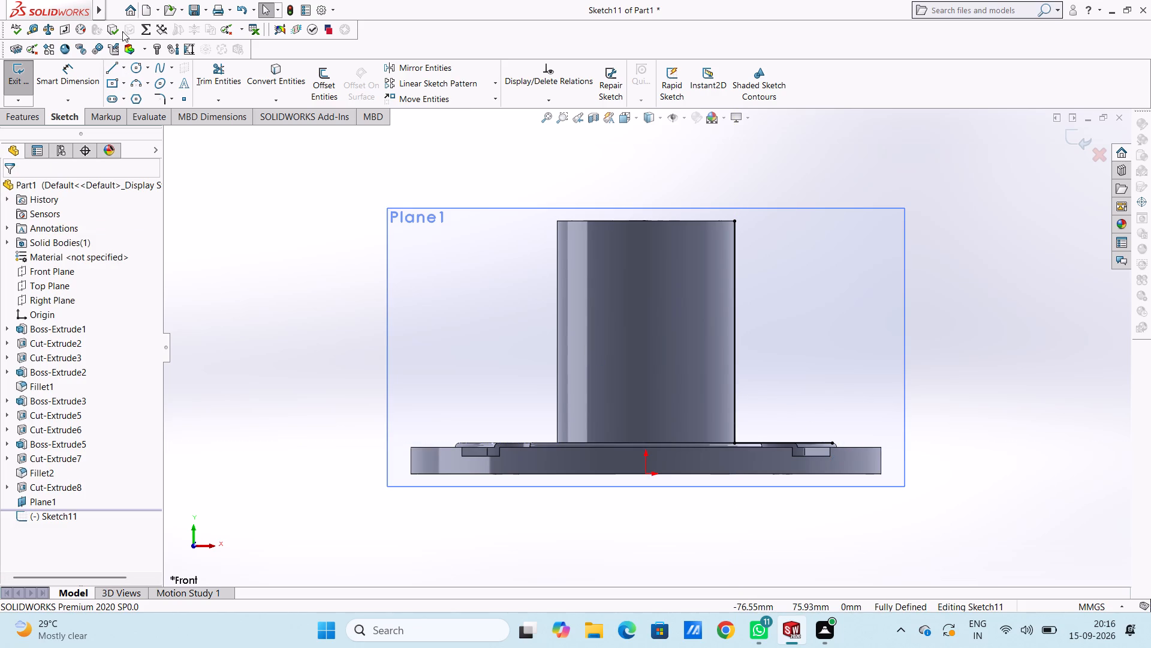
Add a 16 mm sketch fillet at the corner where the vertical and horizontal lines meet.
left_click(161, 99)
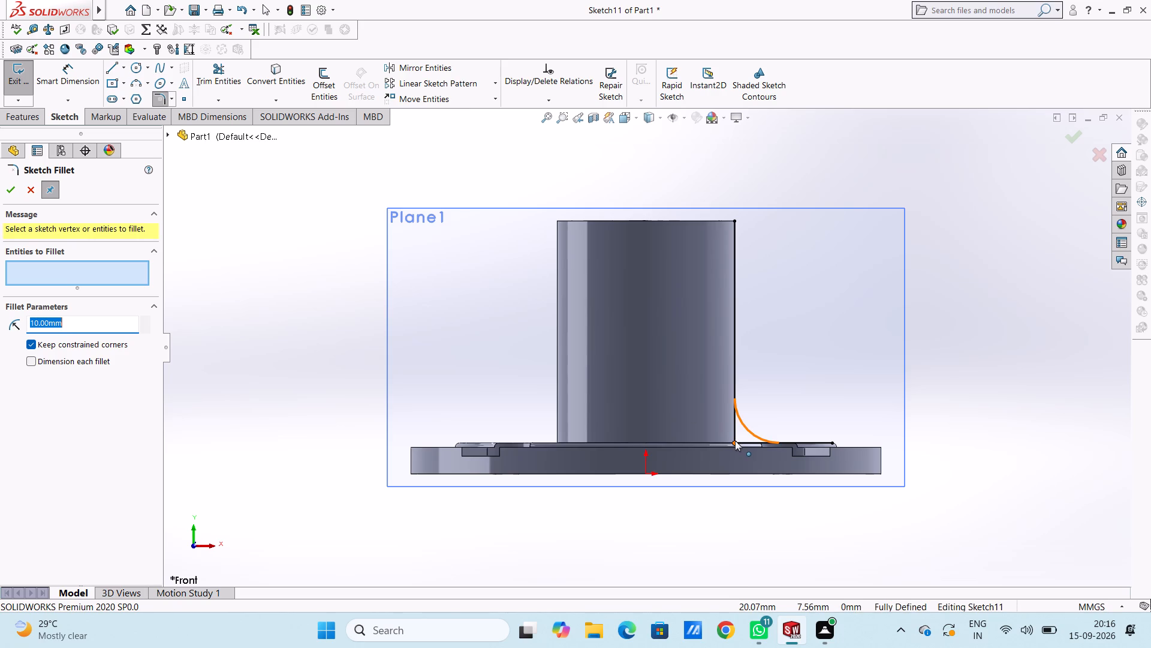
type("16")
key("Return")
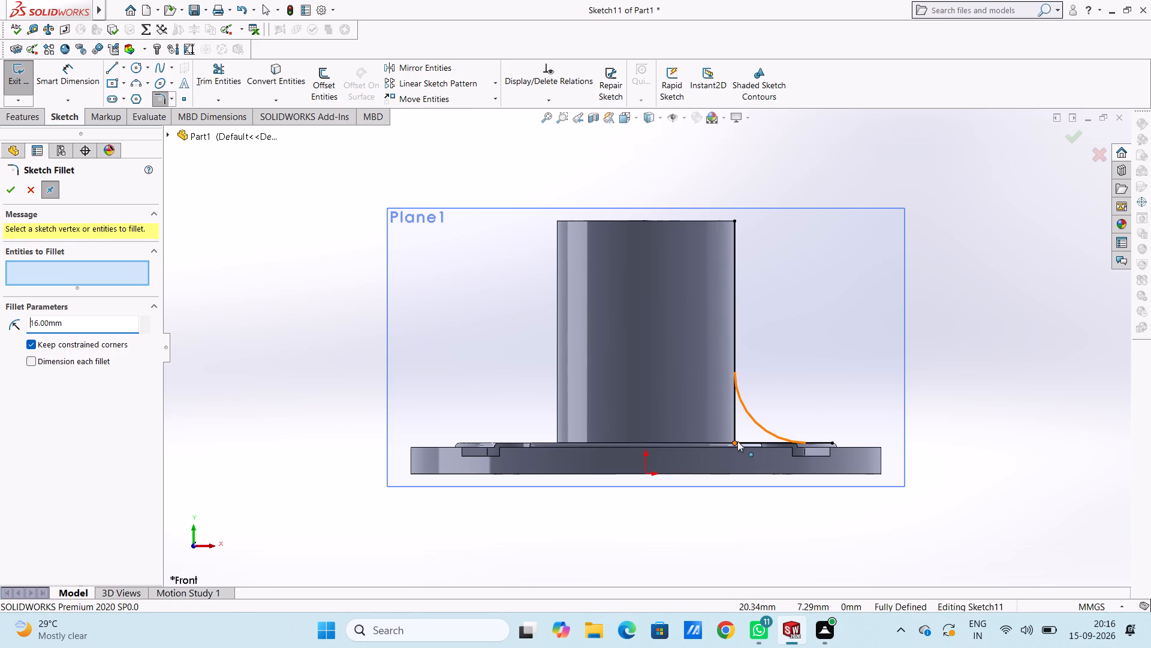
left_click(733, 443)
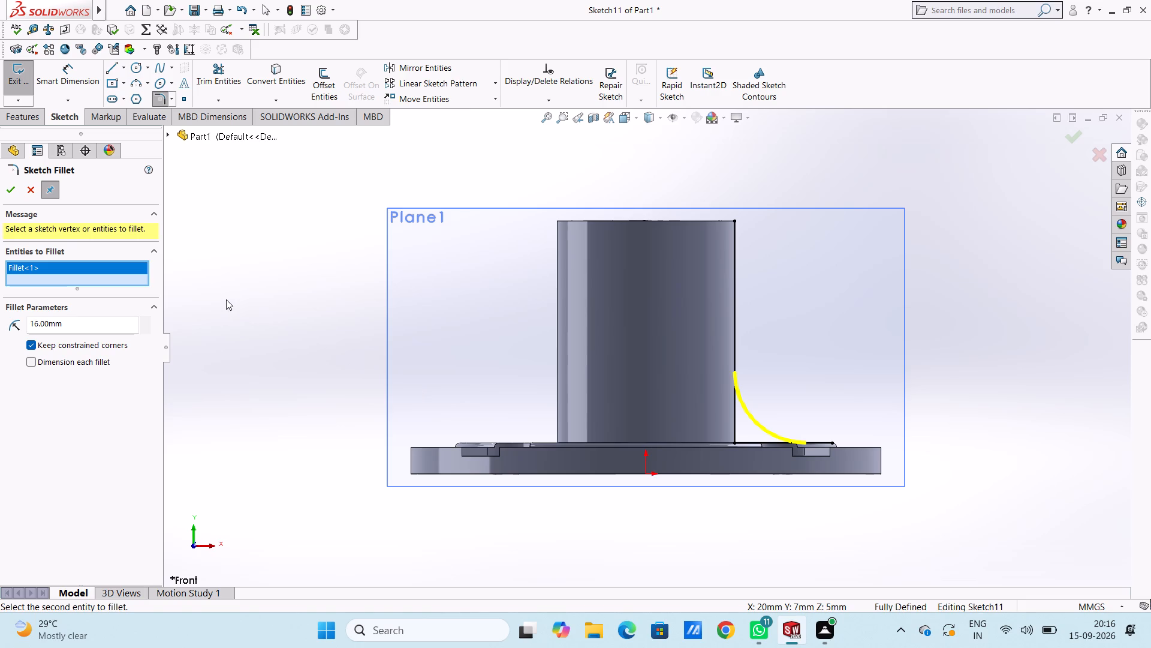
left_click(11, 196)
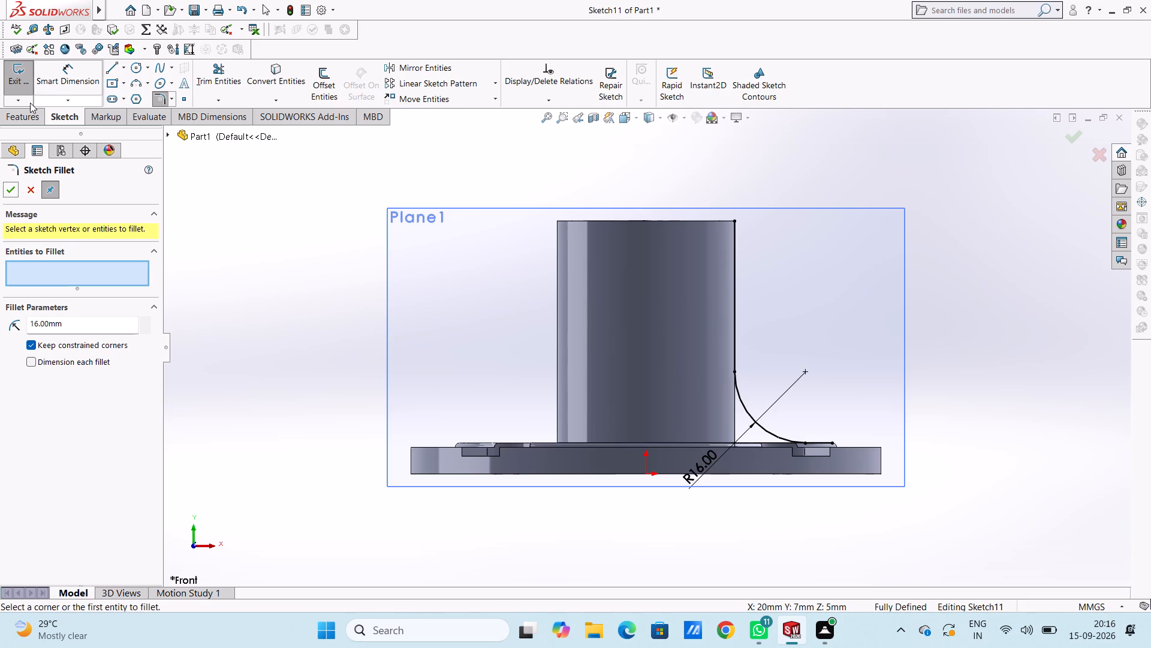
left_click(11, 186)
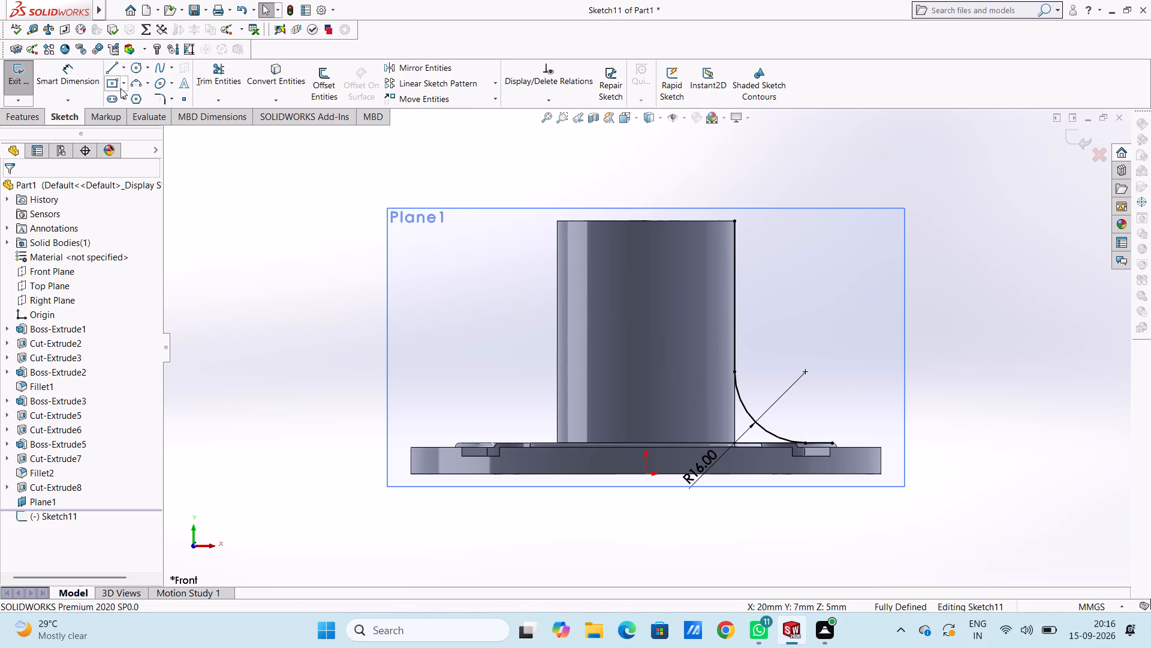
Sketch a 57 mm vertical line from the cylinder's top centre to the origin, and a 20 mm horizontal line joining its top to the profile's upper end.
left_click(111, 66)
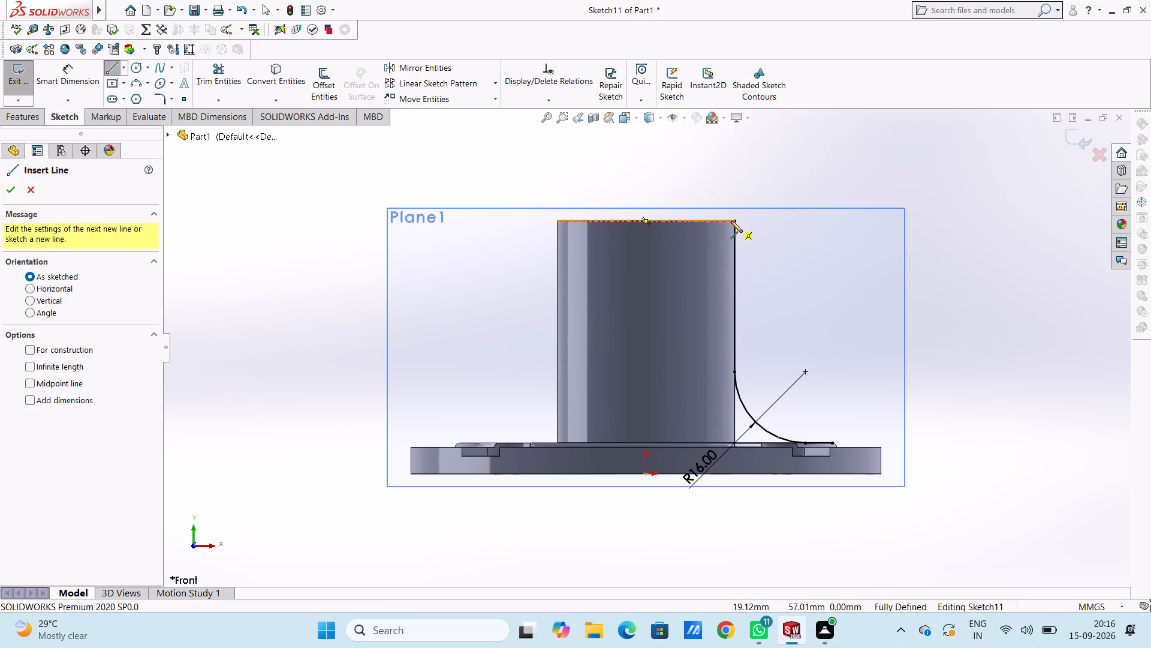
left_click(647, 221)
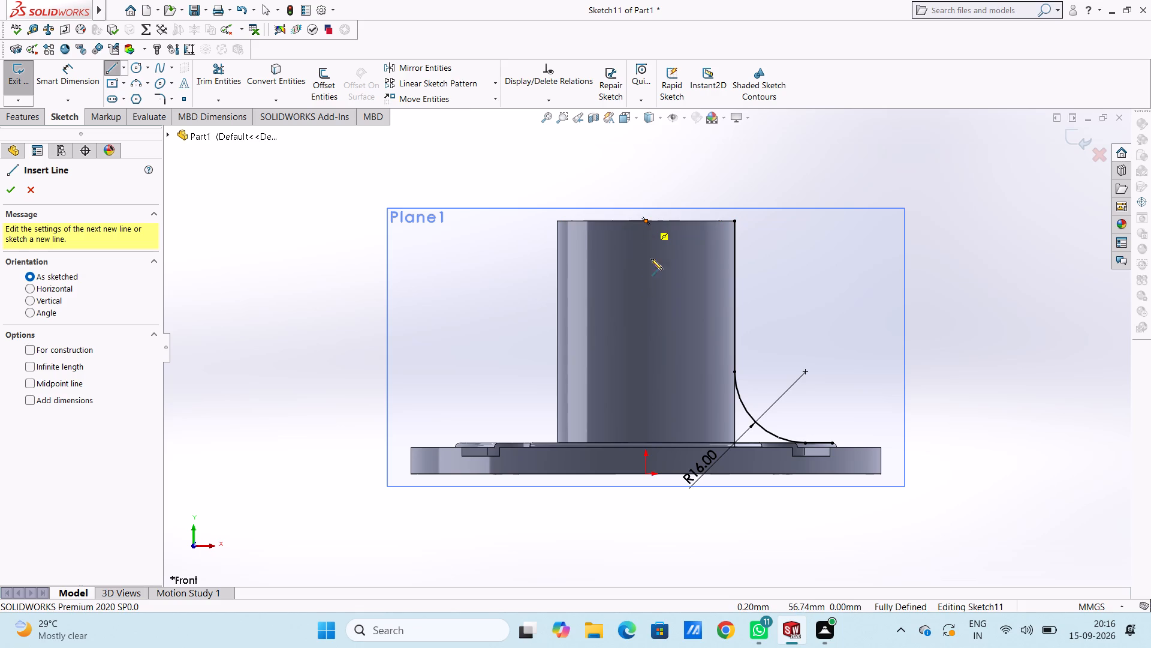
left_click(645, 473)
key("Escape")
key("Escape")
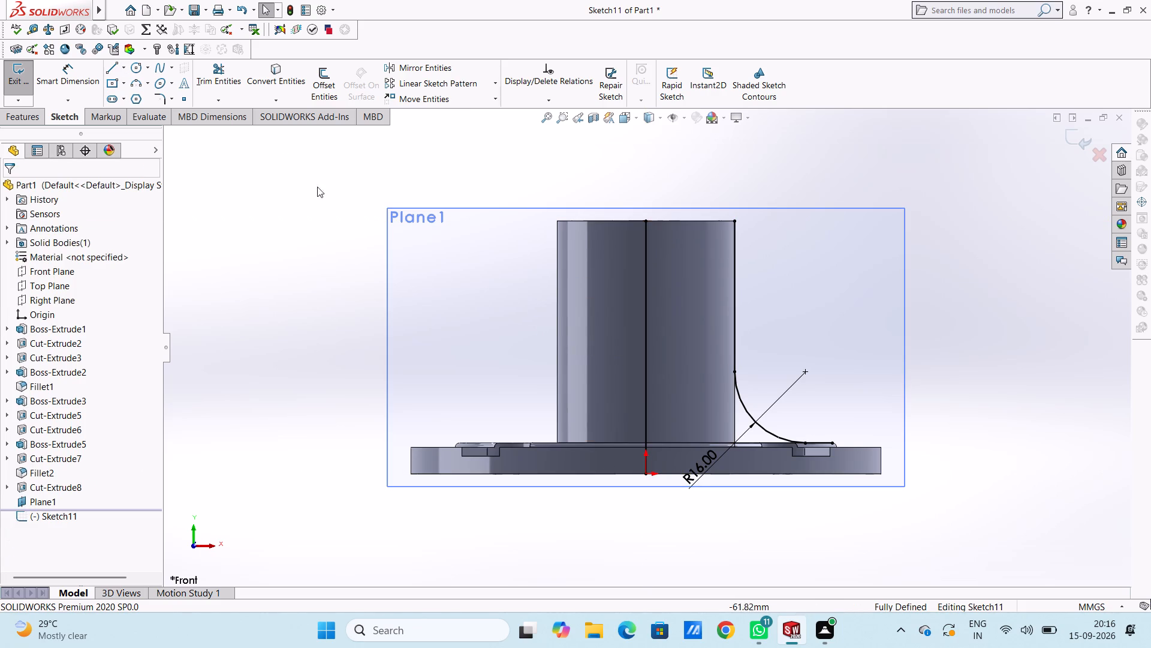
left_click(108, 70)
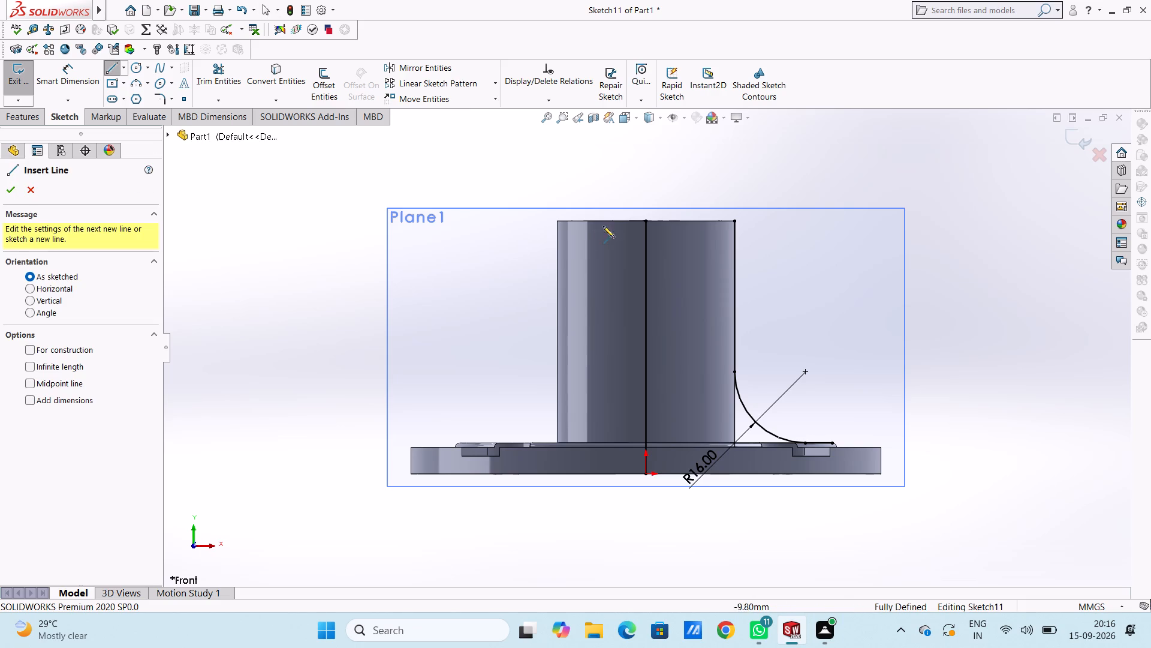
left_click(647, 221)
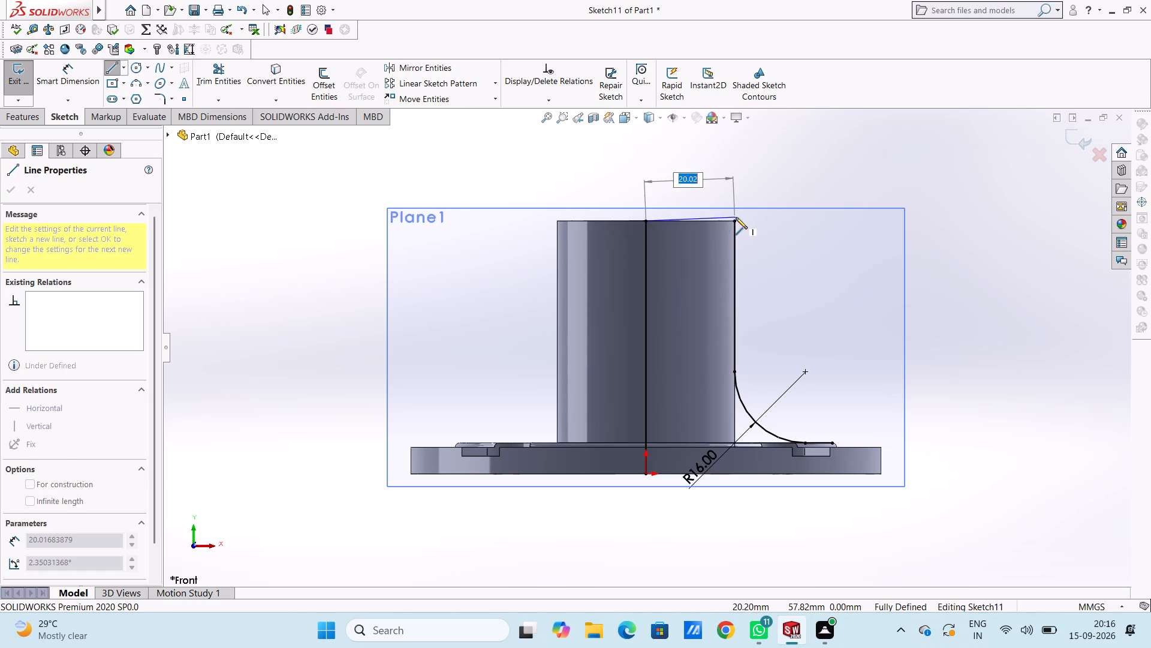
left_click(735, 218)
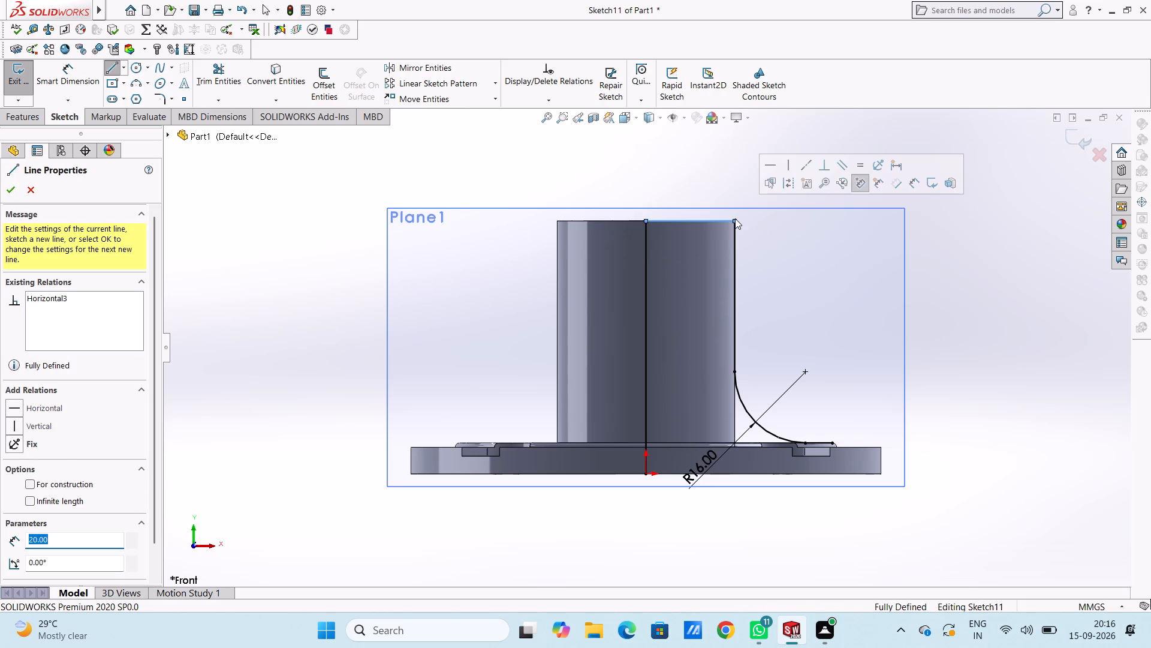
key("Escape")
key("Escape")
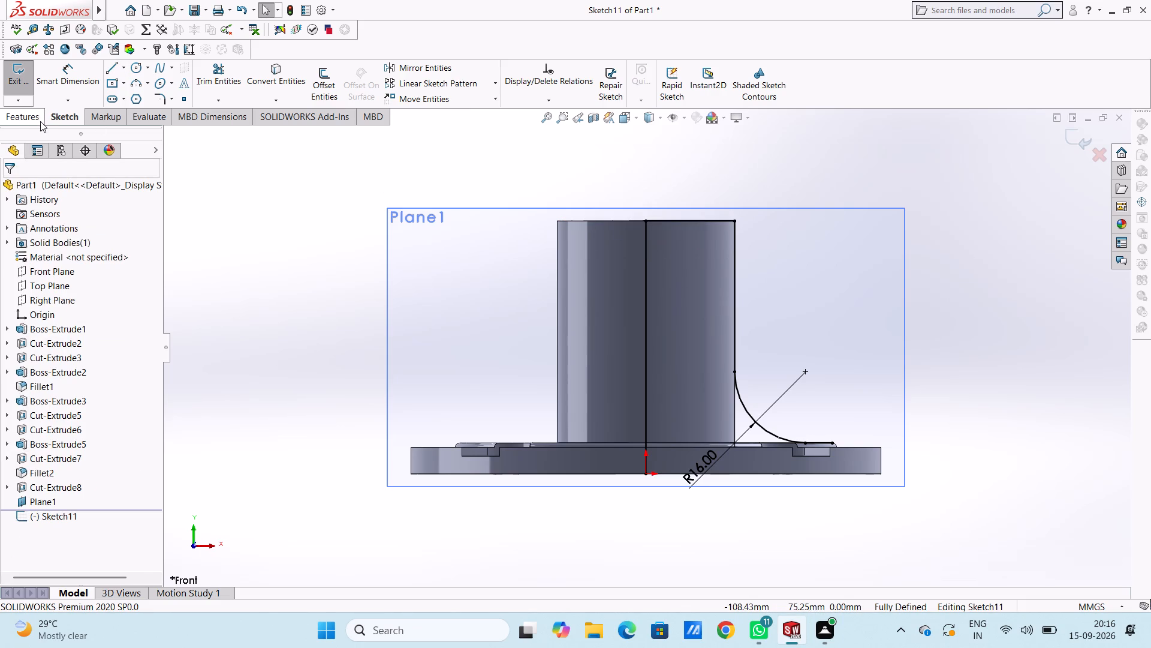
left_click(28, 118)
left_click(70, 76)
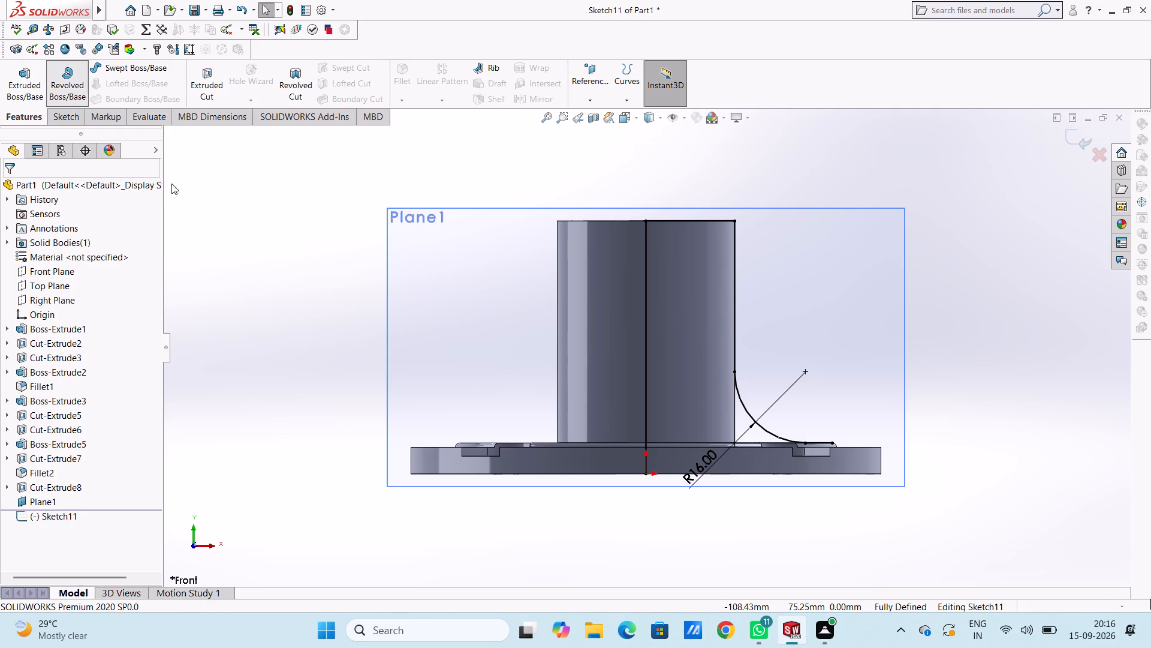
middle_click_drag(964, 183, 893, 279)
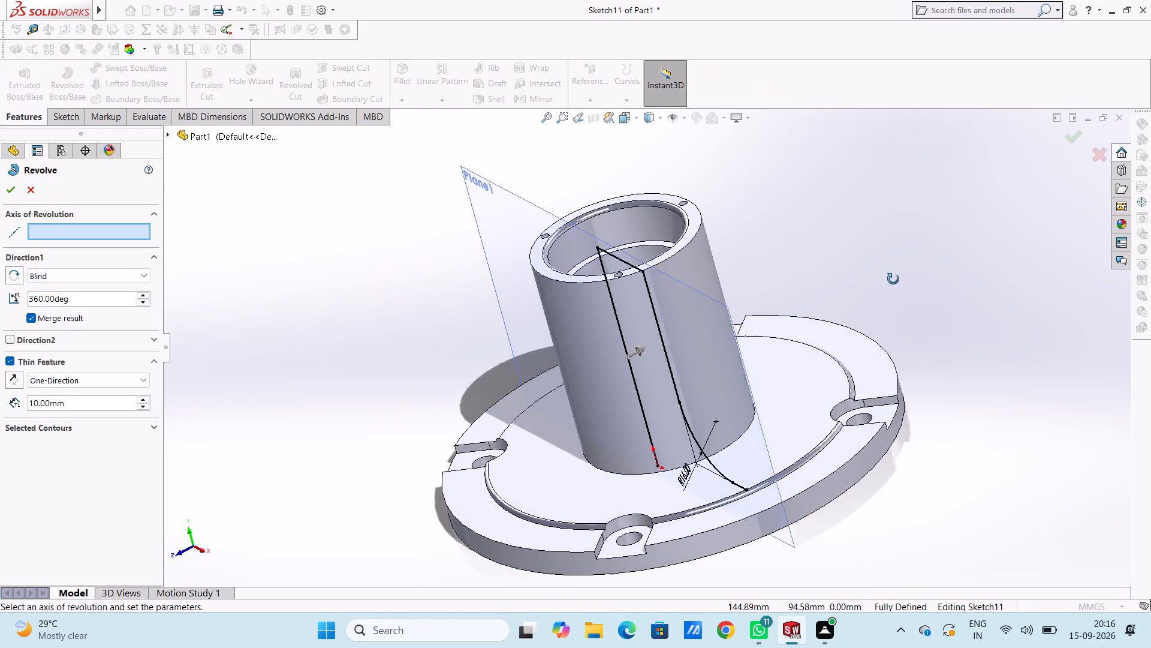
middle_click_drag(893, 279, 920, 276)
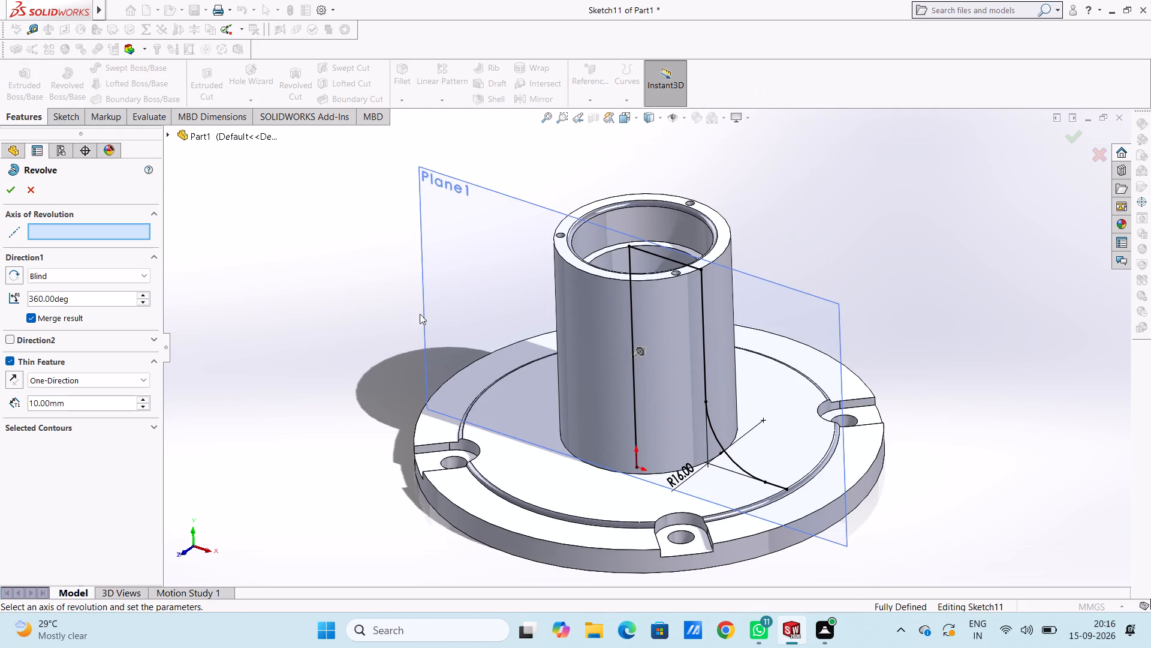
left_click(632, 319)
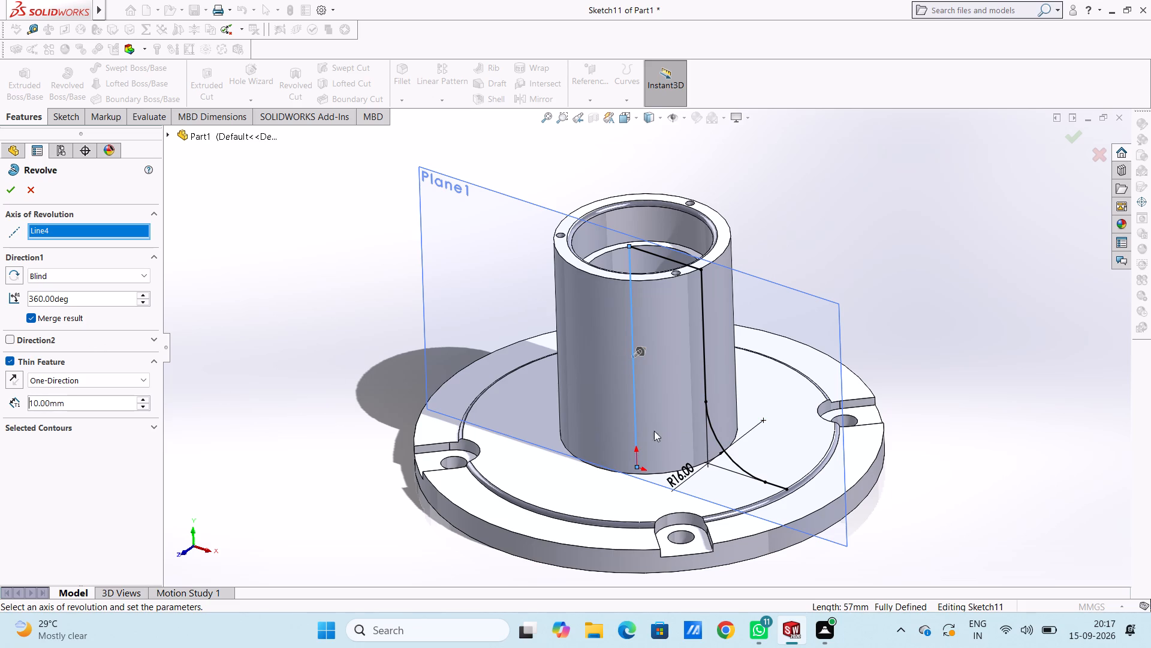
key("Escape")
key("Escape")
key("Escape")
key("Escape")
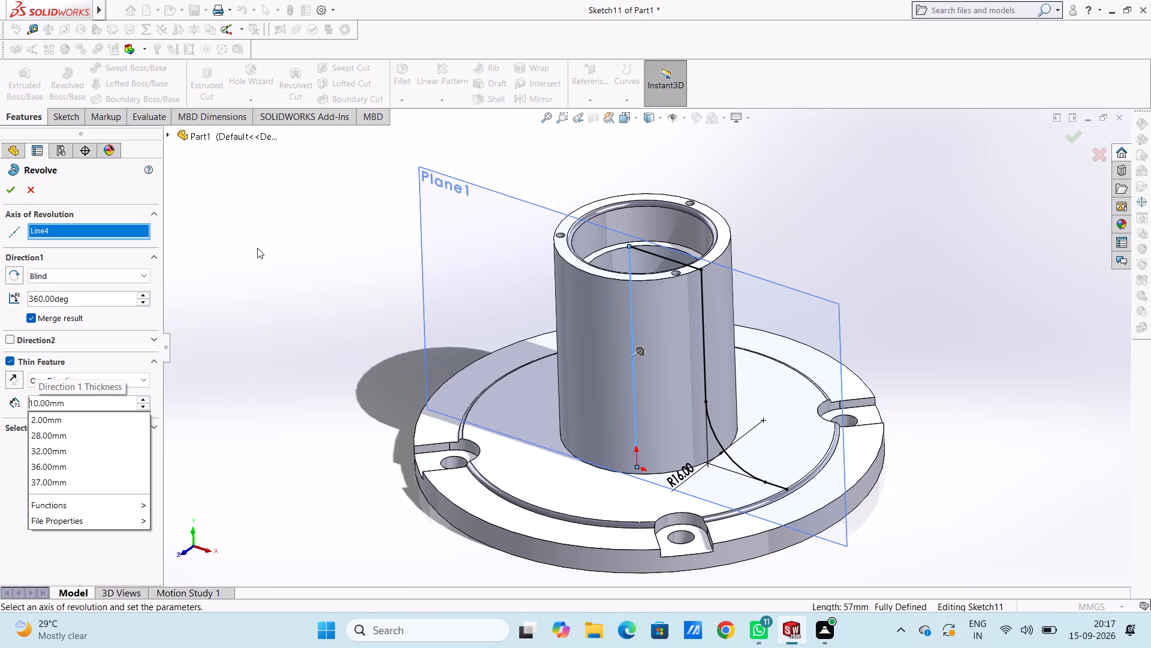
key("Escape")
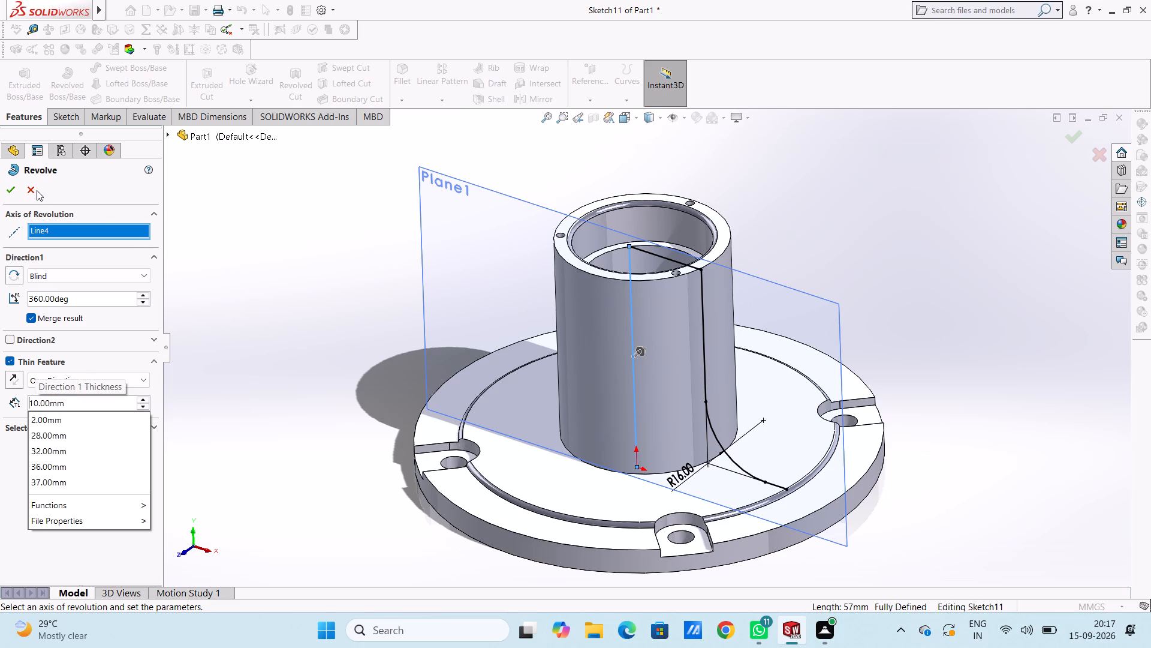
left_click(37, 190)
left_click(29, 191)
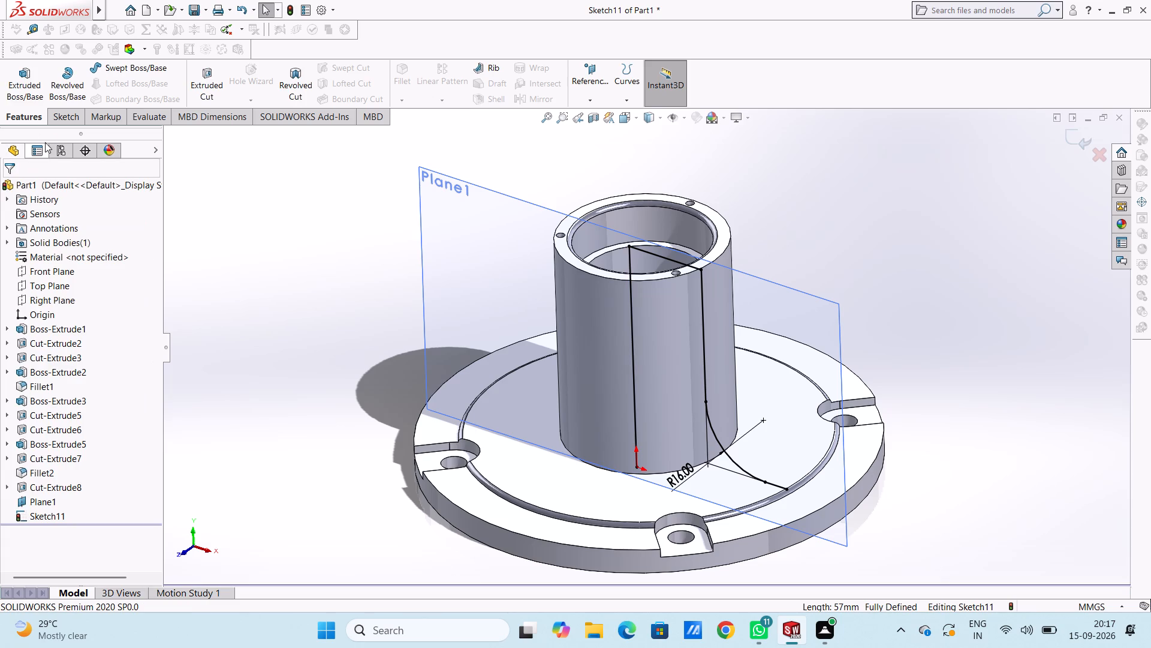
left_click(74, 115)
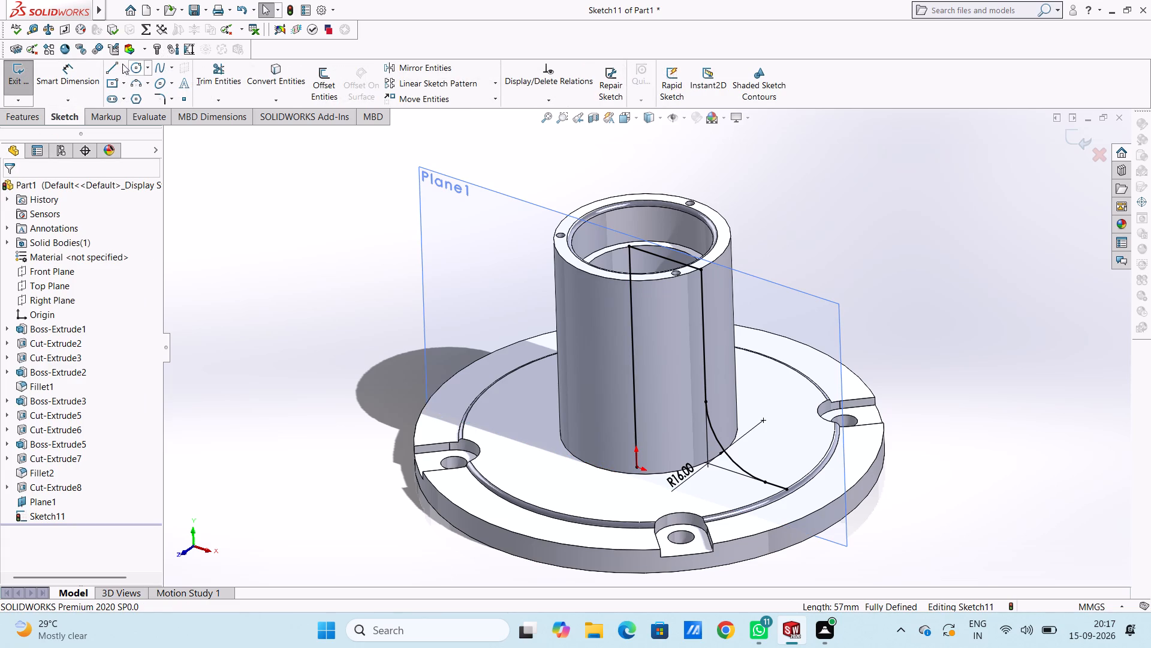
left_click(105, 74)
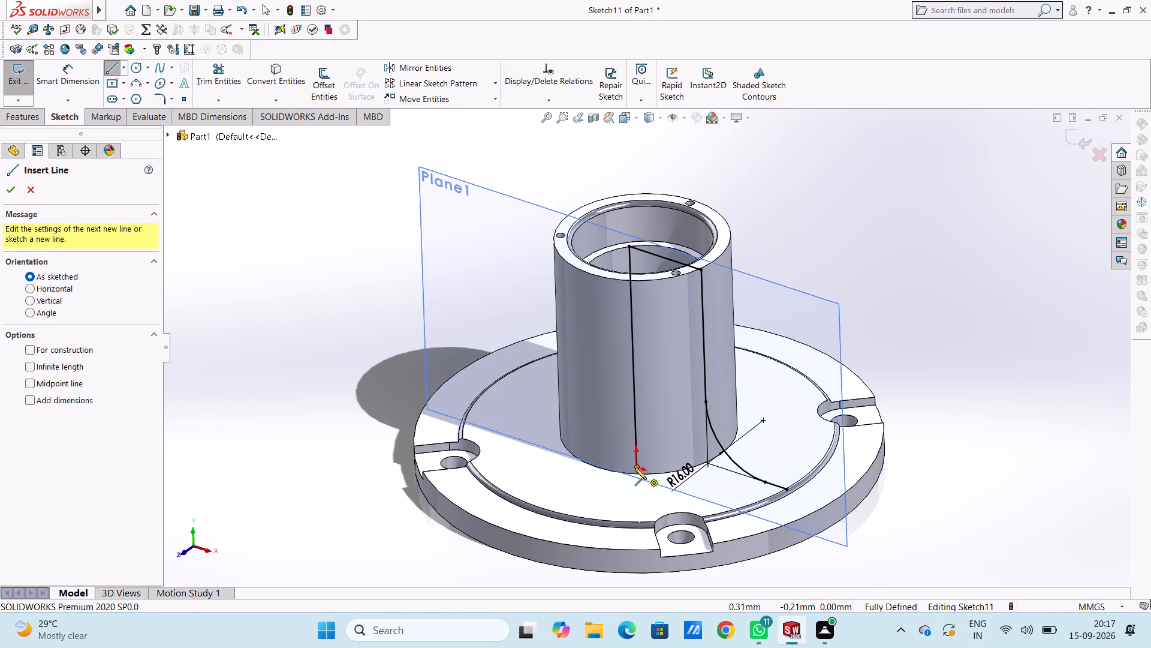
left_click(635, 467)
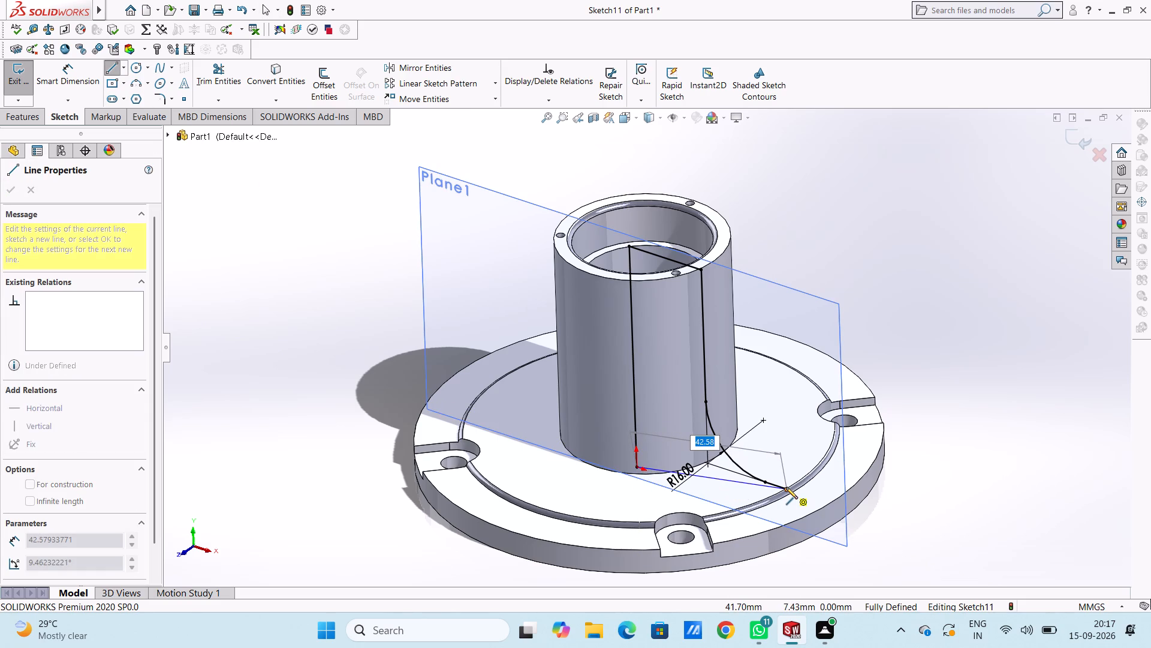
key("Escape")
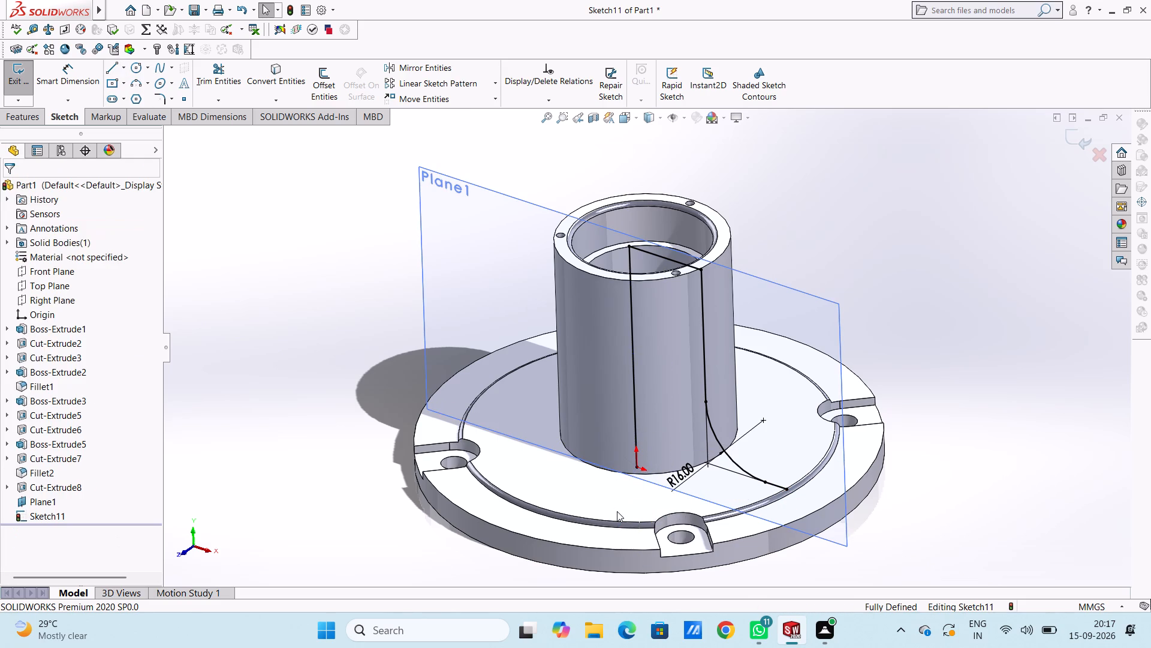
Sketch a horizontal line from the profile's outer lower end along the flange face to just past the vertical centre line.
key("ctrl+1")
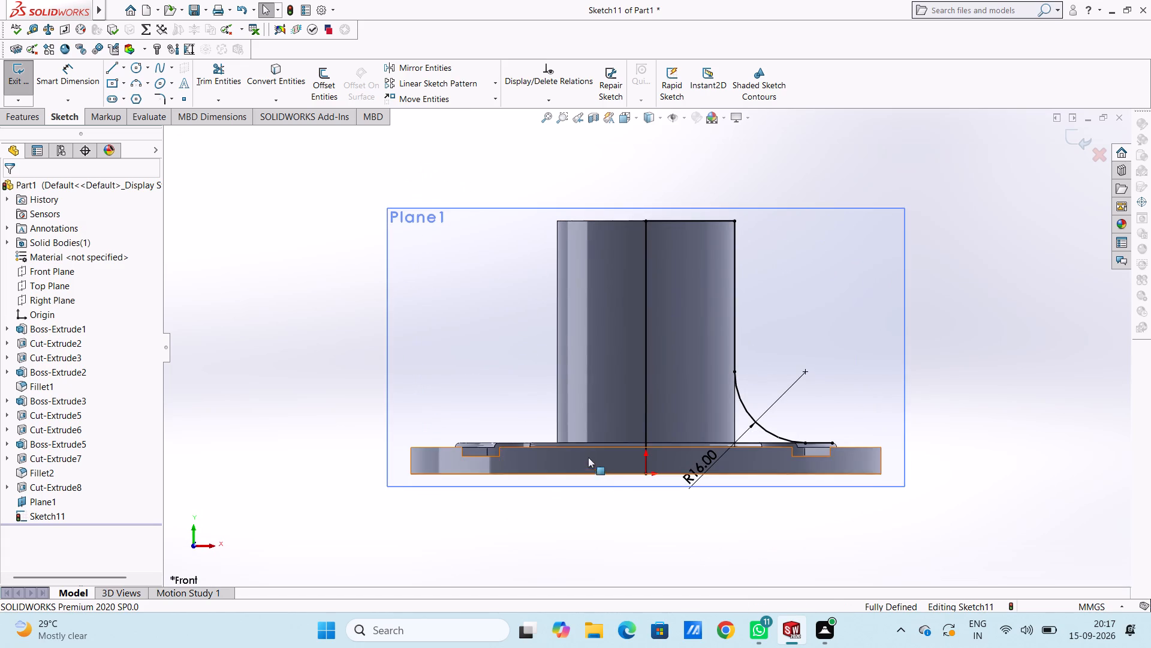
left_click(113, 72)
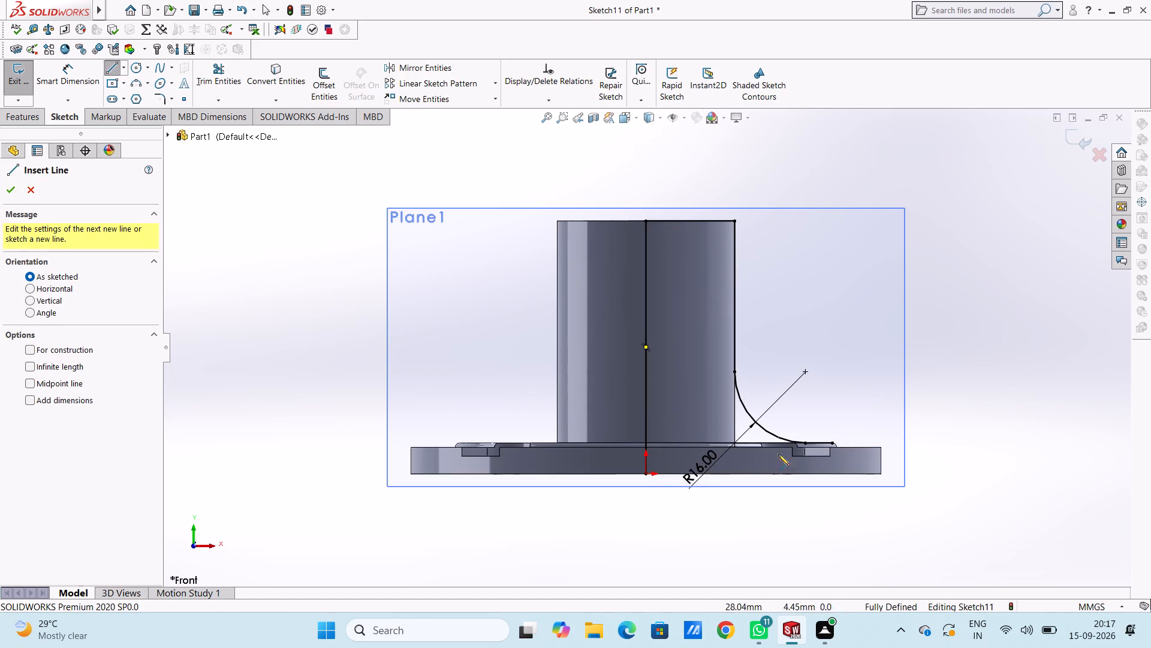
left_click(831, 443)
left_click(632, 440)
key("Escape")
key("Escape")
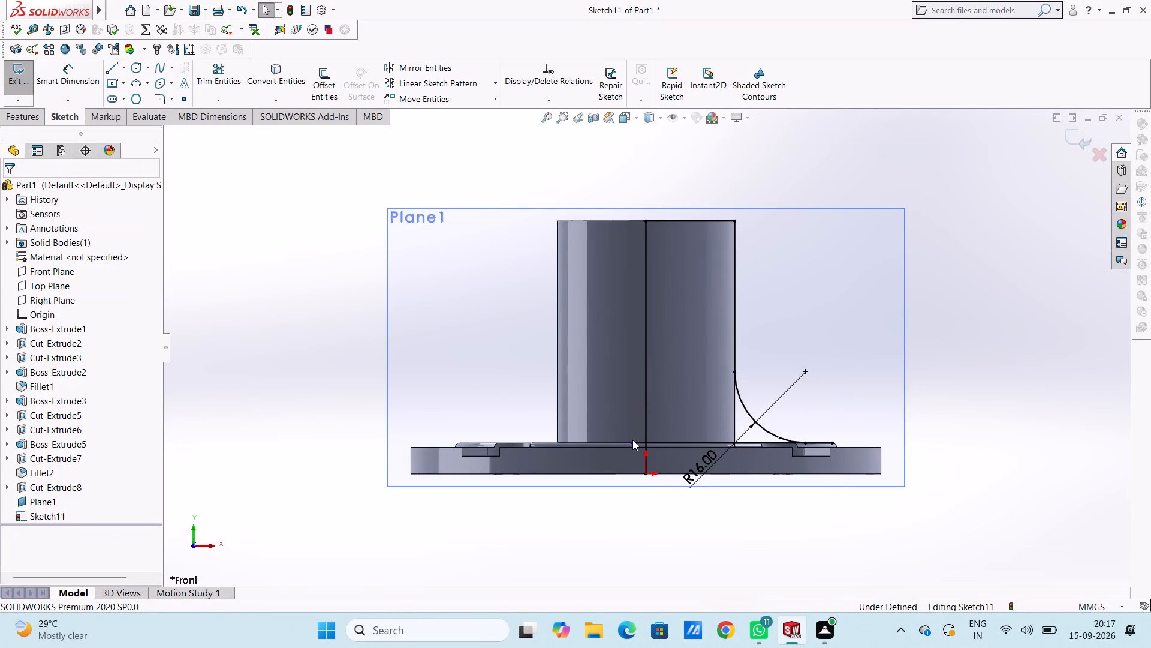
Trim the horizontal line's overhang beyond the vertical centre line and the part of the centre line below their intersection.
left_click(217, 80)
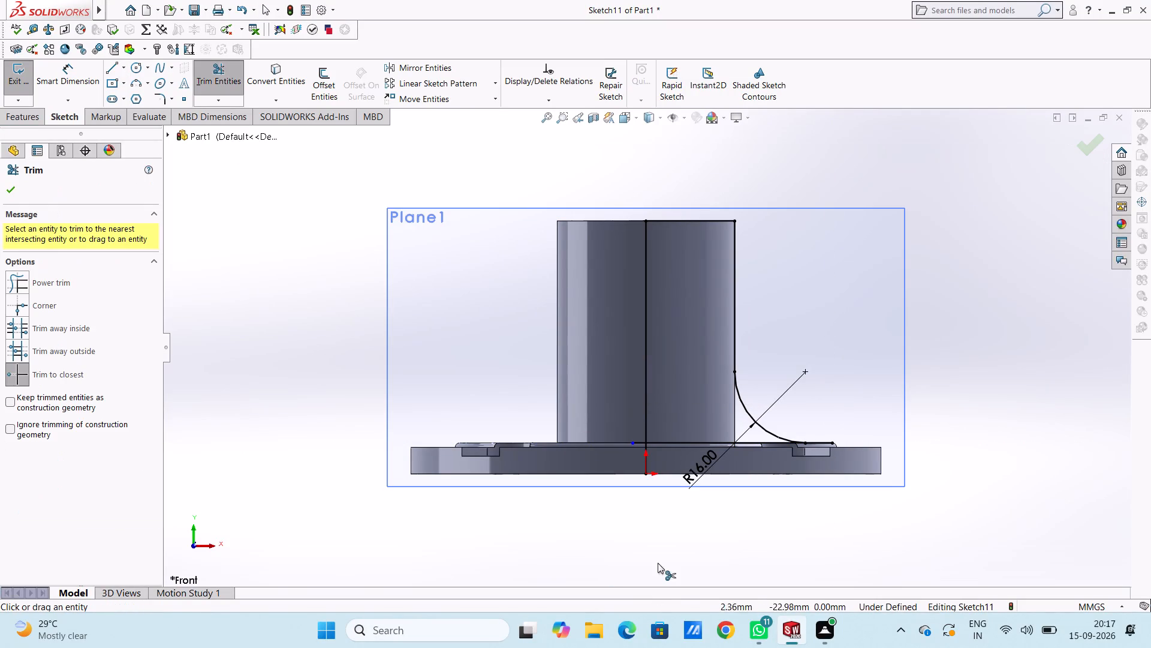
left_click(634, 444)
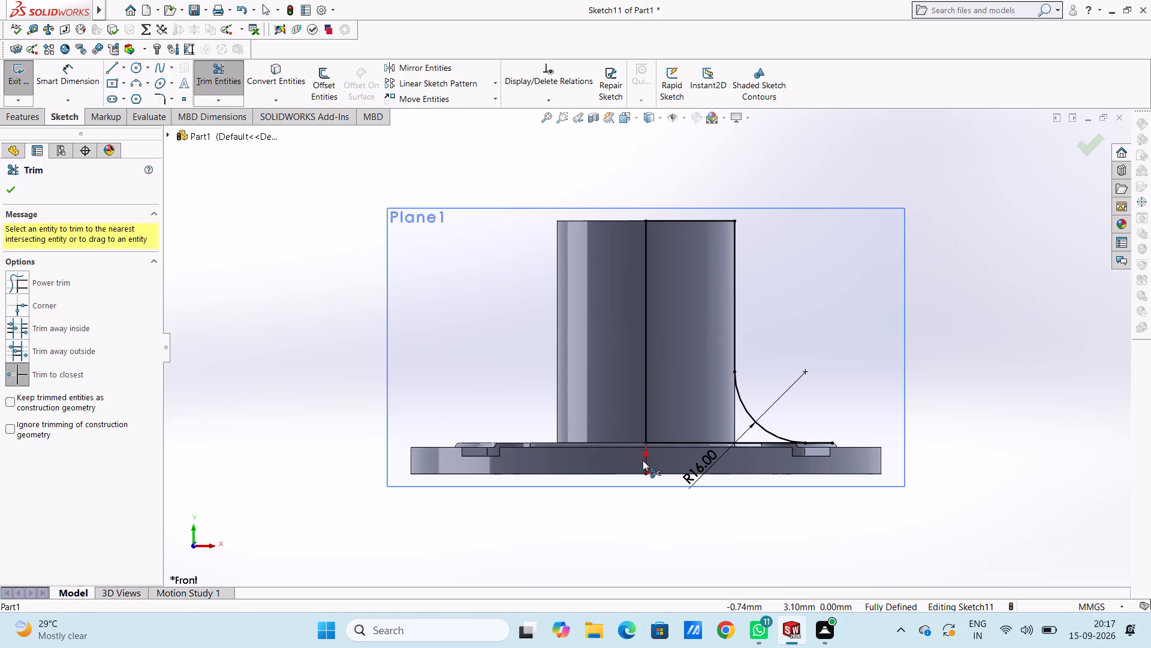
left_click(643, 460)
key("Escape")
key("Escape")
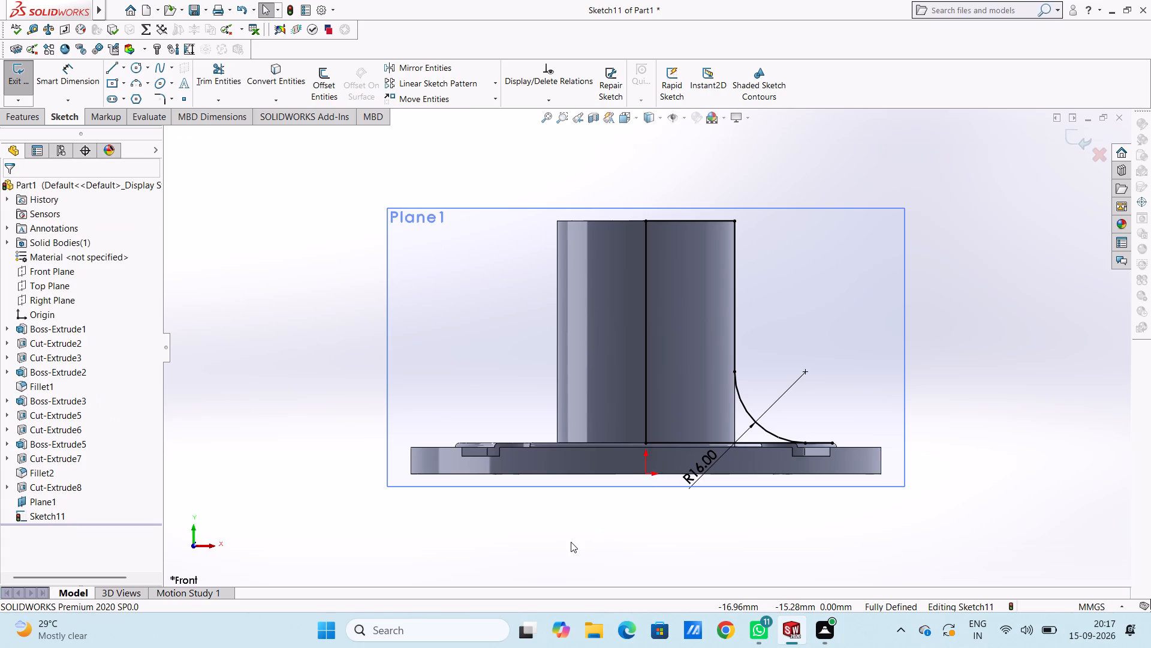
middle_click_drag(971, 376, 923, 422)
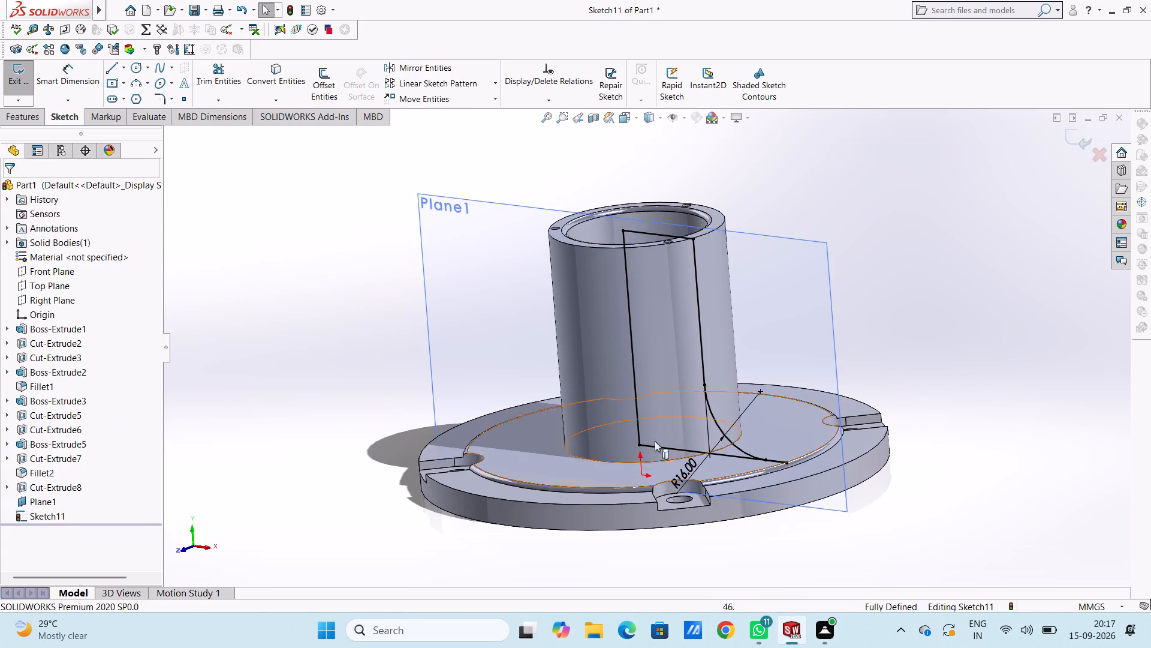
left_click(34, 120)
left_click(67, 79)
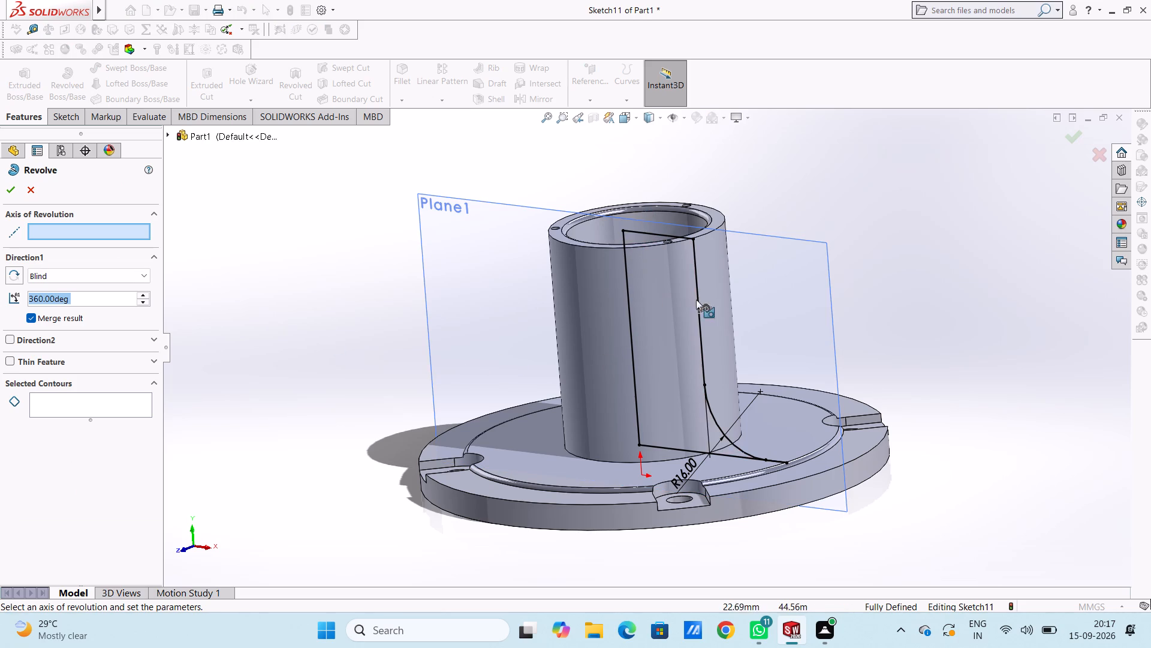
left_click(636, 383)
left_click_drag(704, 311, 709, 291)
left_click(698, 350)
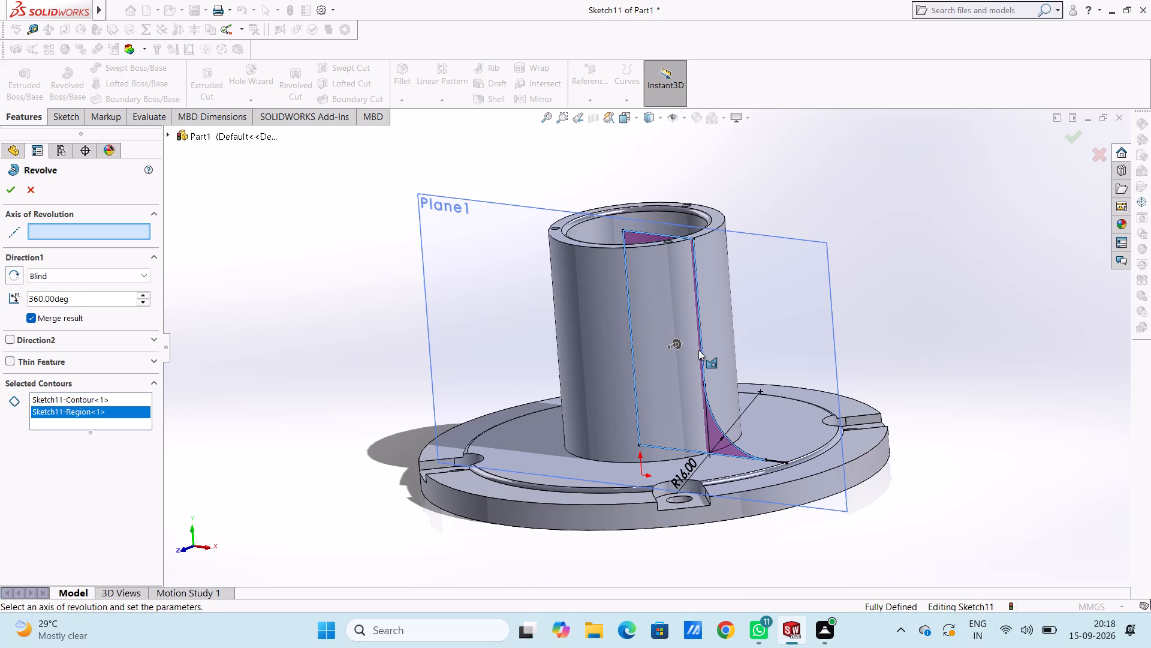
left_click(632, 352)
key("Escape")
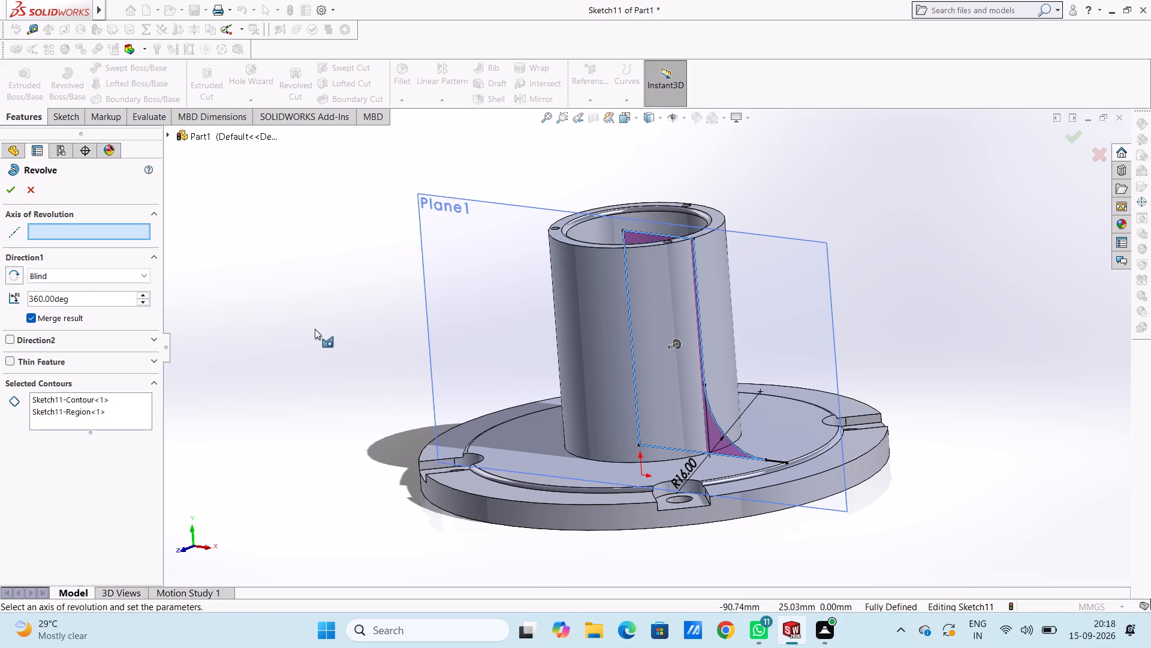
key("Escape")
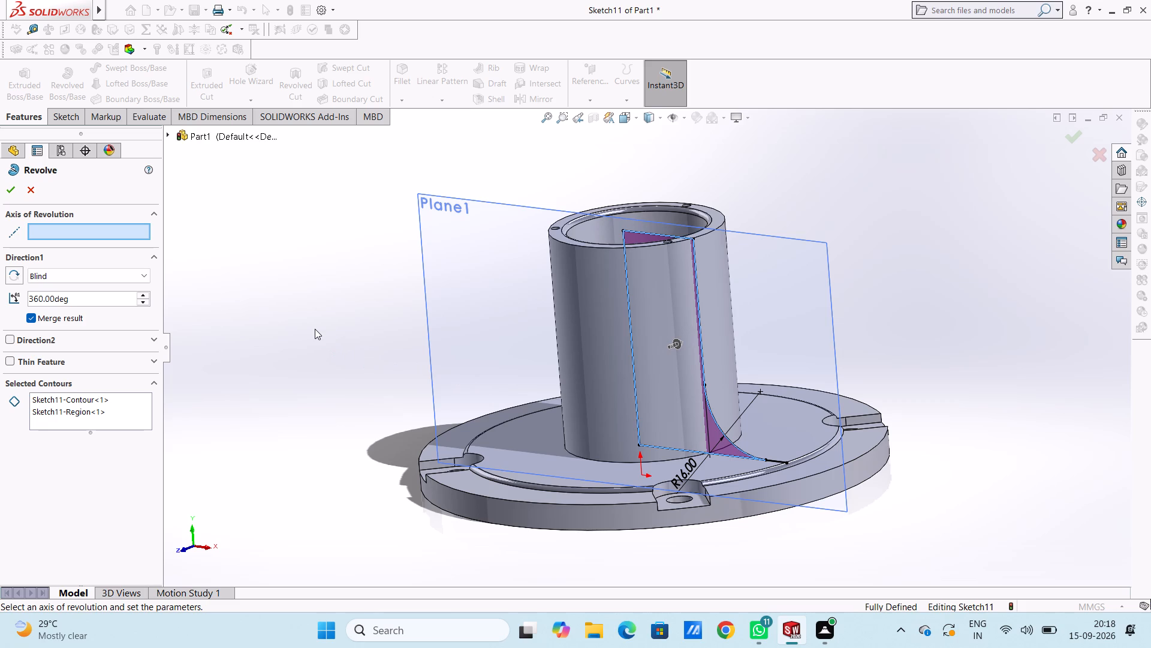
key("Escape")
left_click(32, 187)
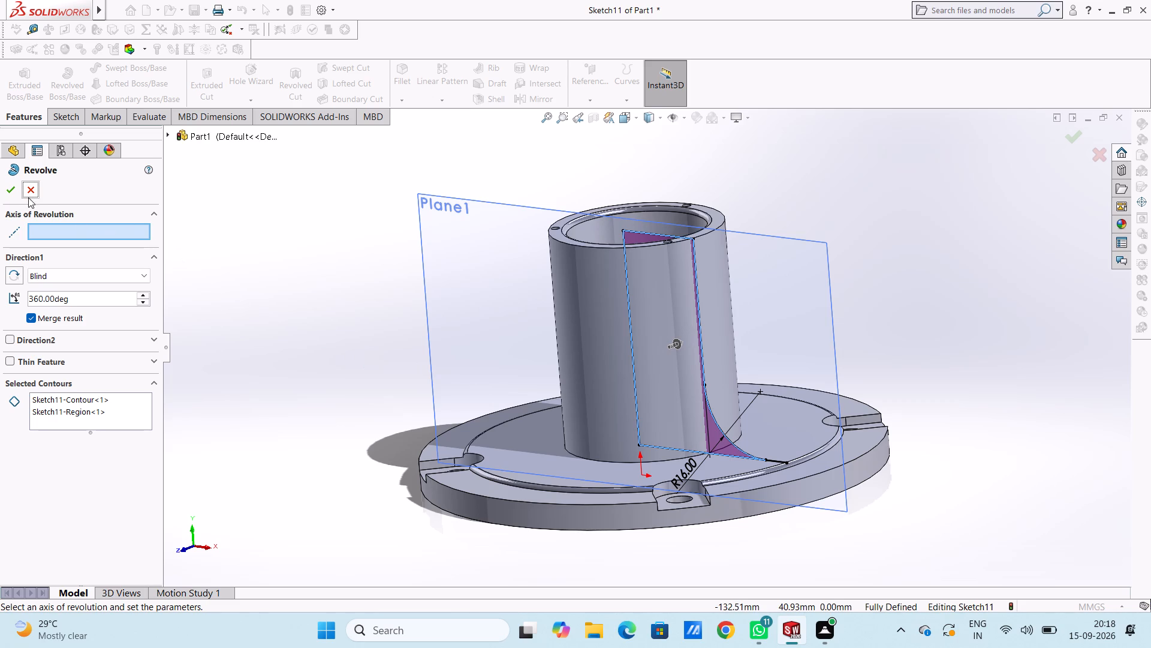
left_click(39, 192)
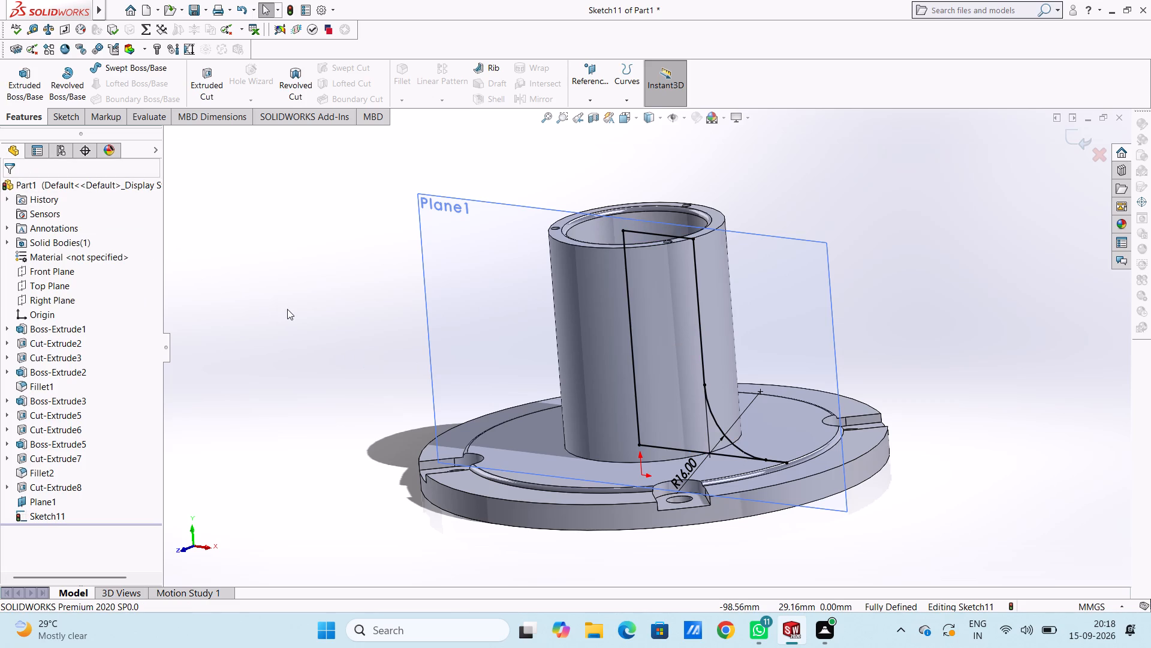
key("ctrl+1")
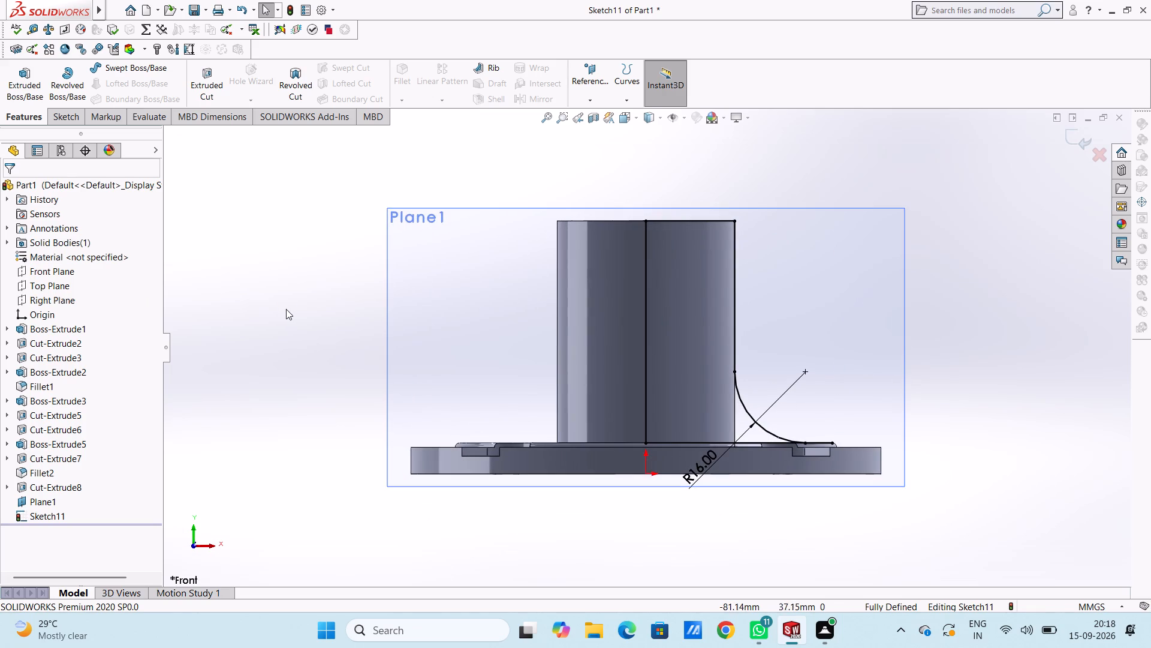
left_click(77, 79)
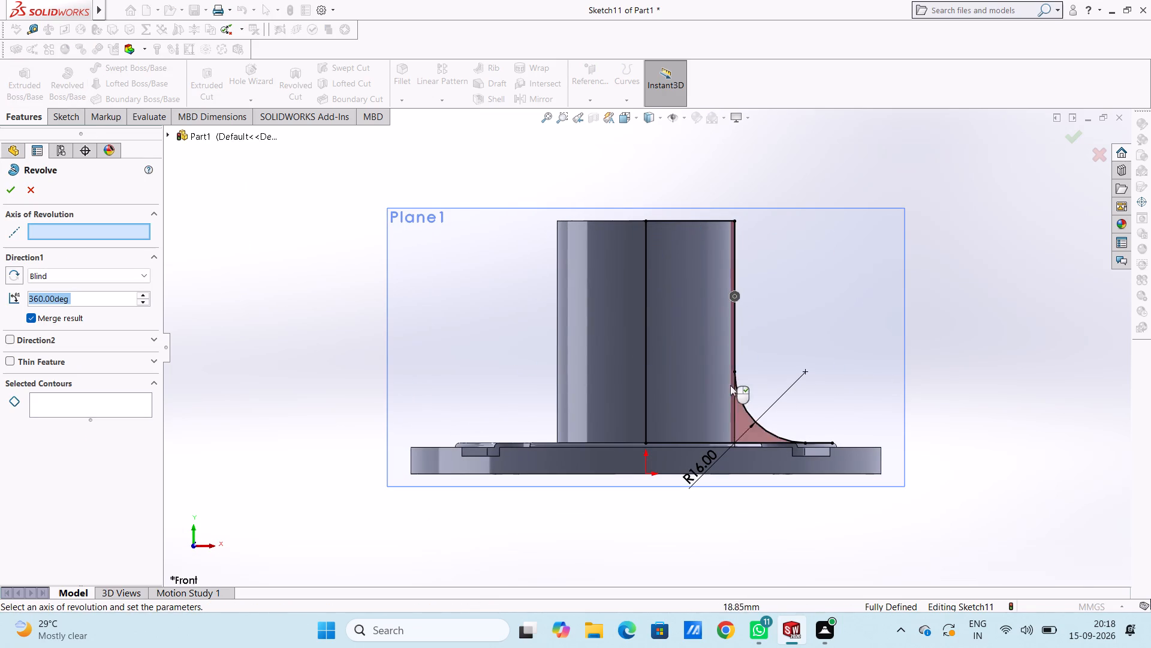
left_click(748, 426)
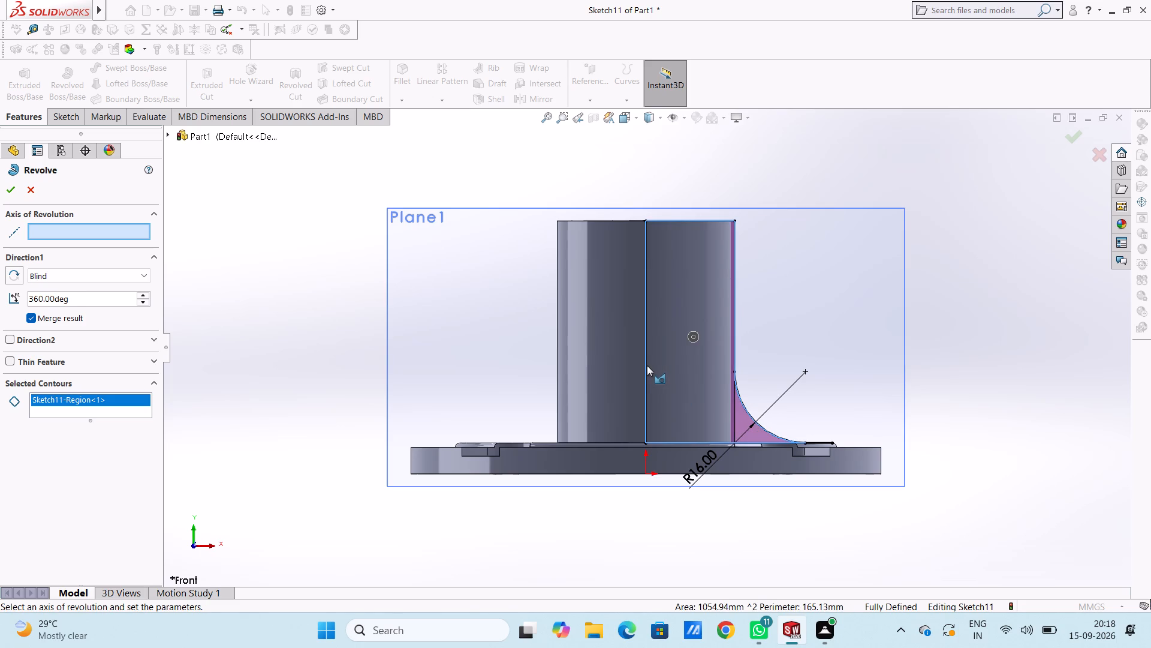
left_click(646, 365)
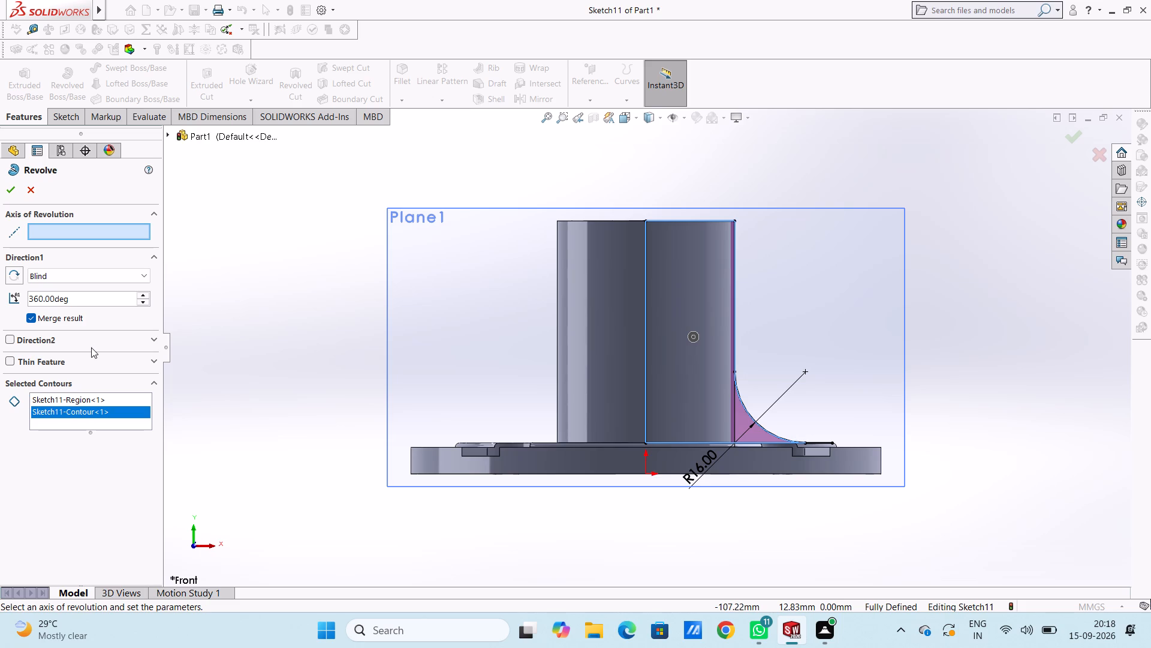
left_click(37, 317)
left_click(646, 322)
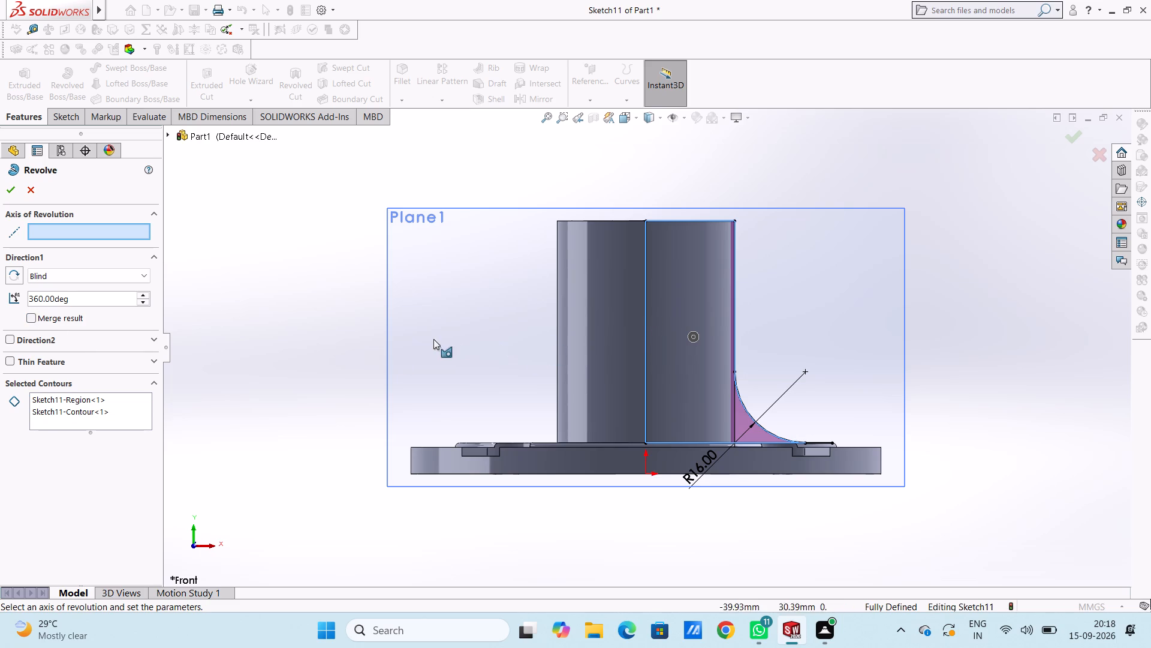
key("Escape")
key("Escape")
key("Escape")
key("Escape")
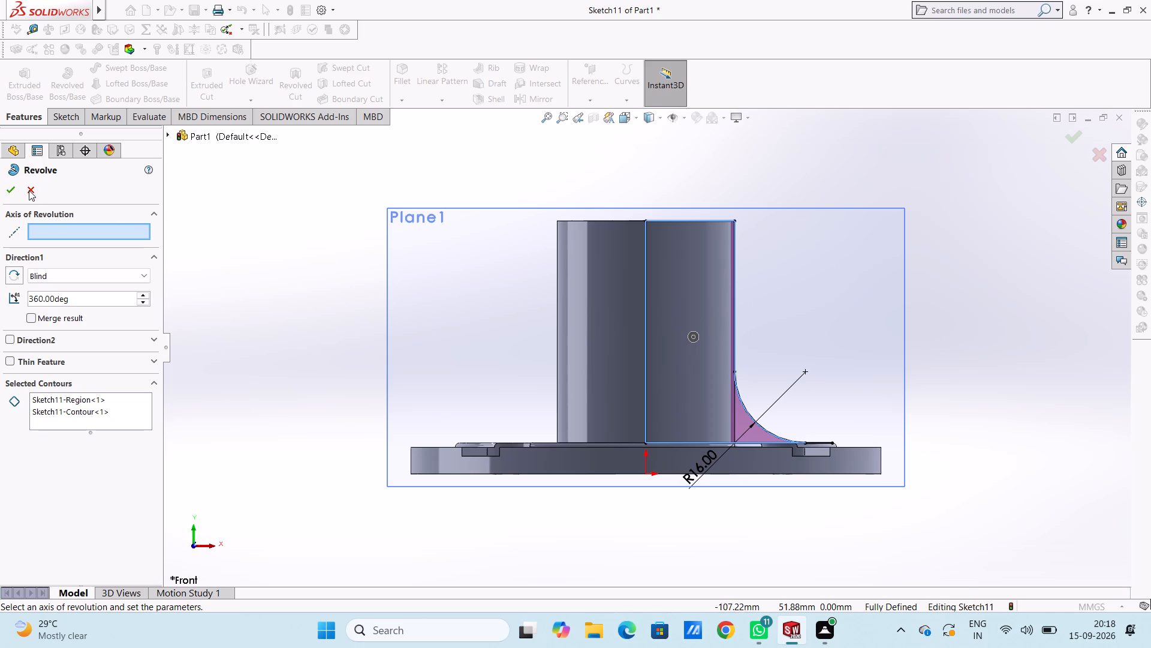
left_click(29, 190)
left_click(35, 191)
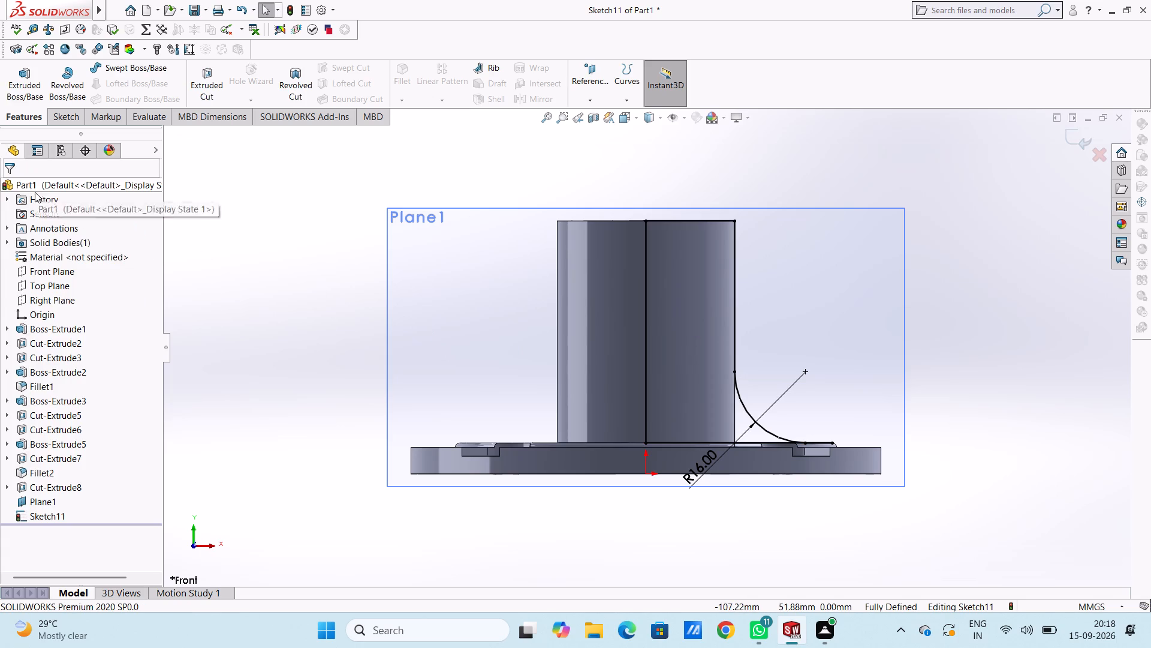
Sketch a vertical line about 67.5 mm long from the cylinder's top centre down through the origin to below the flange.
left_click(67, 116)
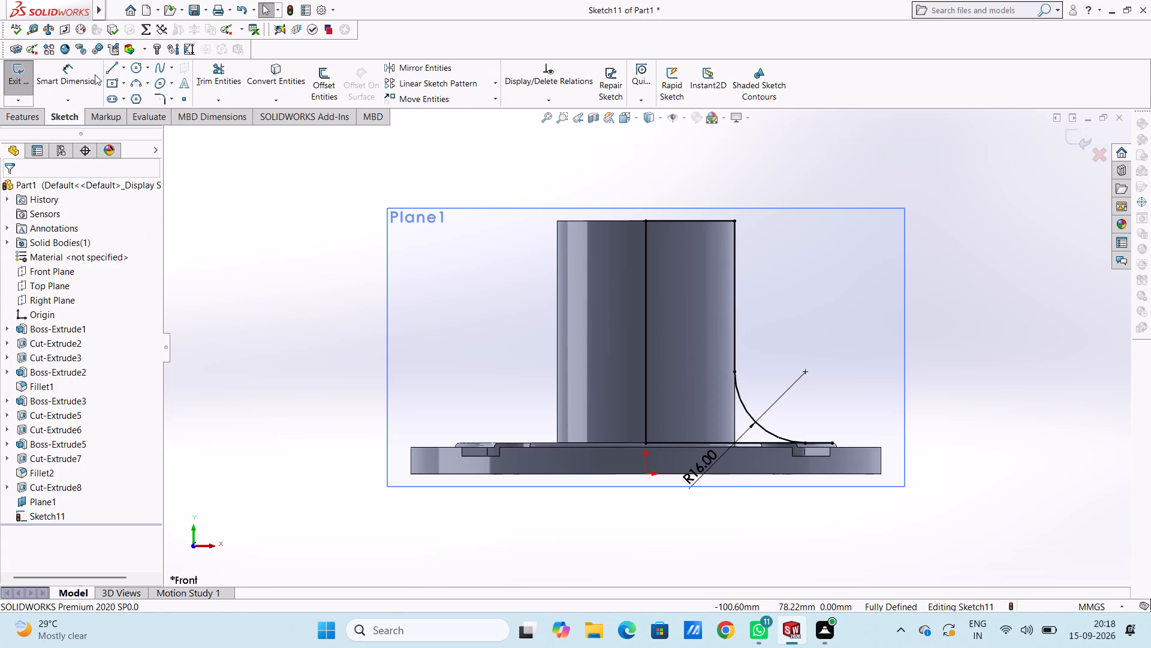
left_click(113, 69)
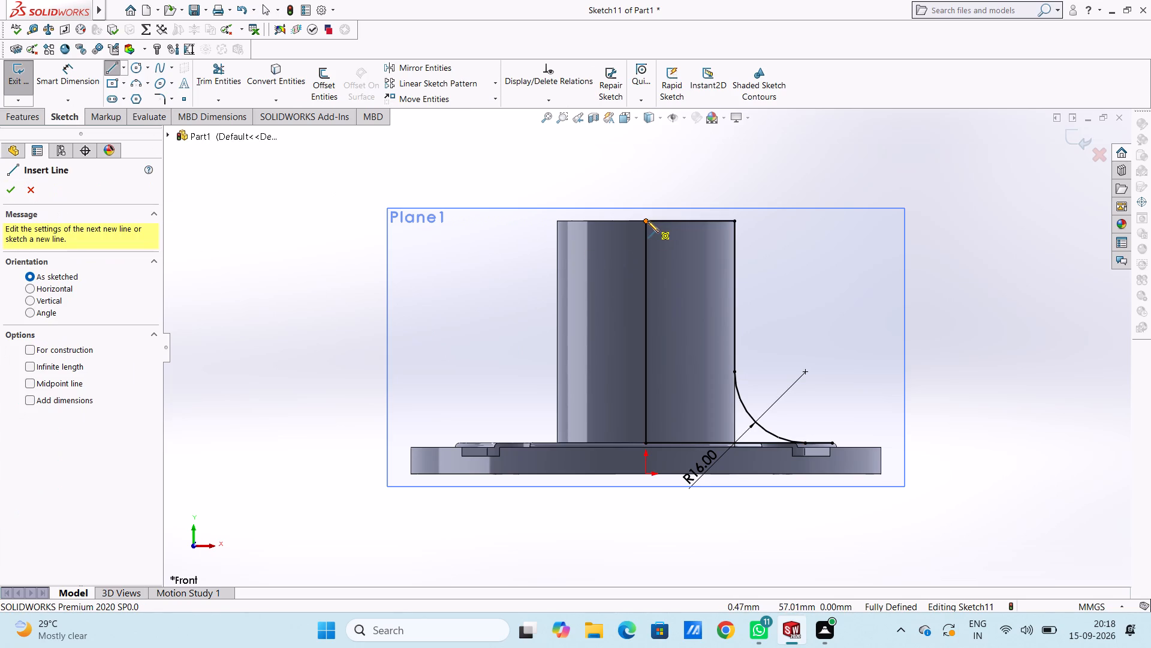
left_click(647, 221)
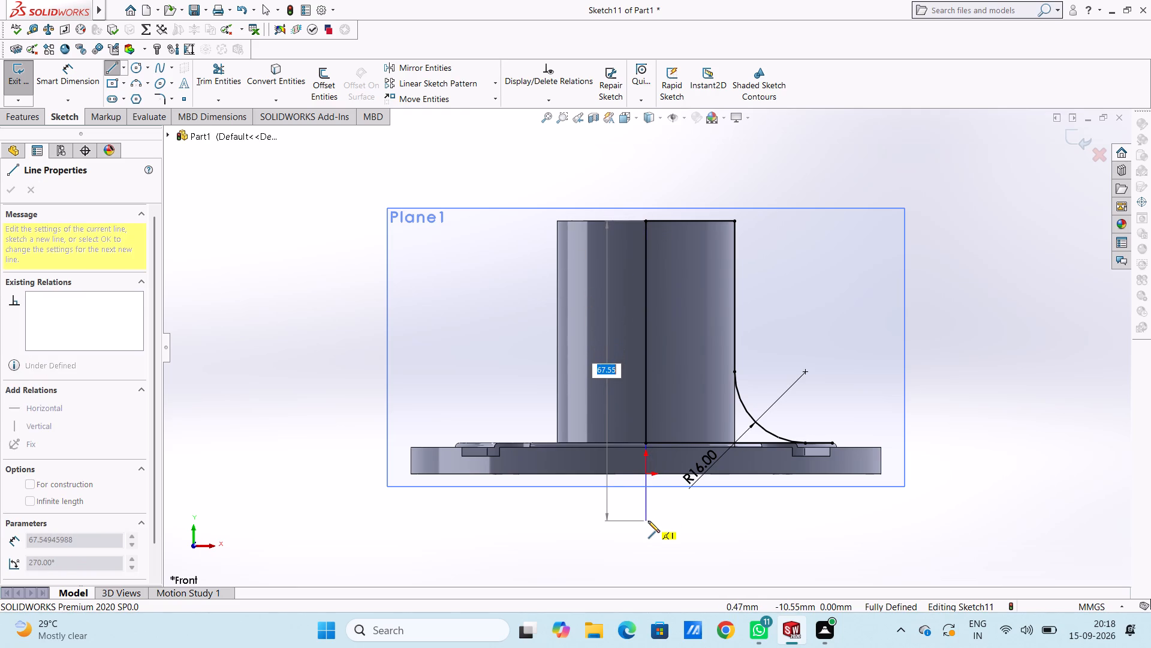
left_click(648, 521)
key("Escape")
key("Escape")
key("Escape")
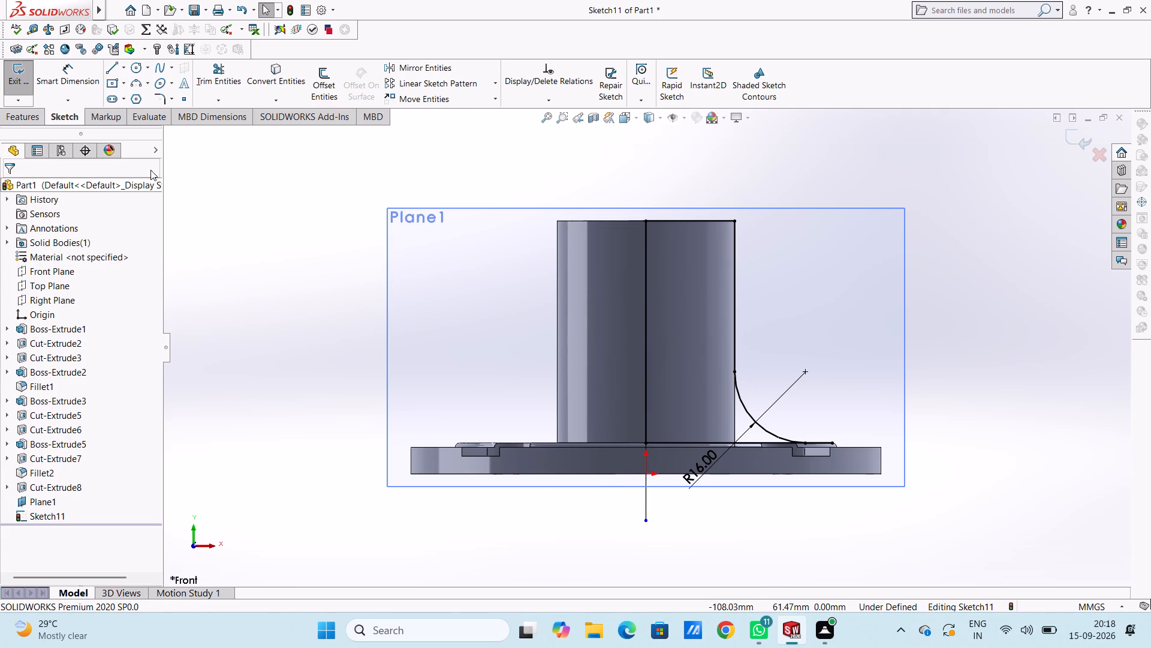
Start a 360-degree Revolved Boss/Base with the extended vertical centre line and the filleted profile region as selected contours.
left_click(17, 124)
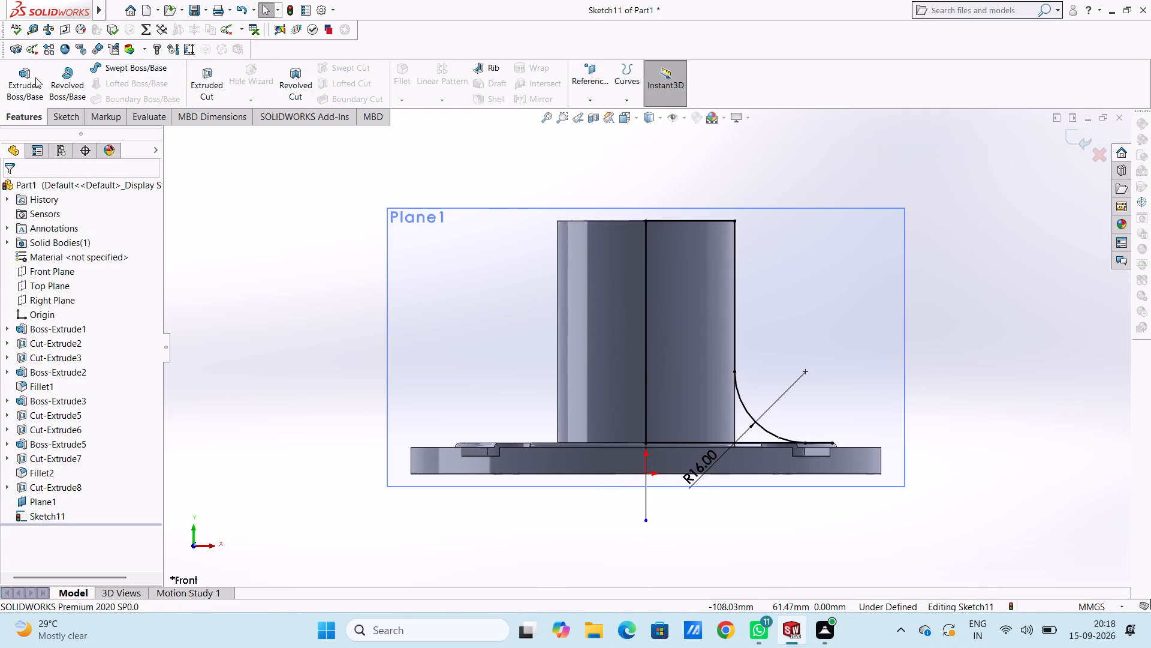
left_click(80, 79)
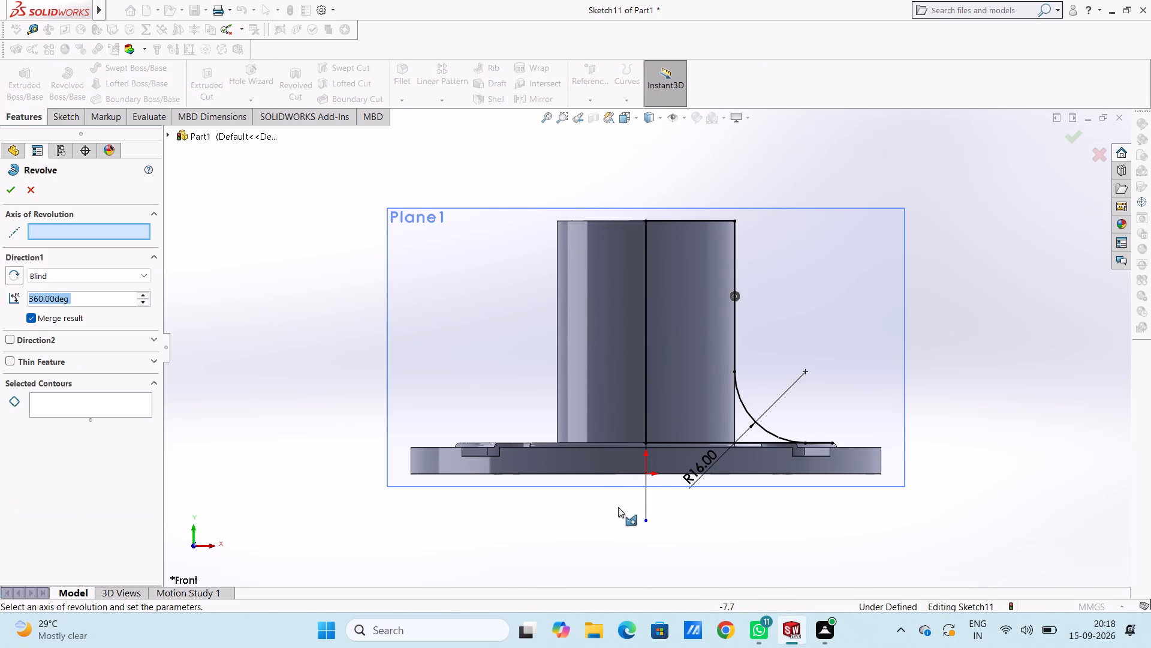
left_click(646, 505)
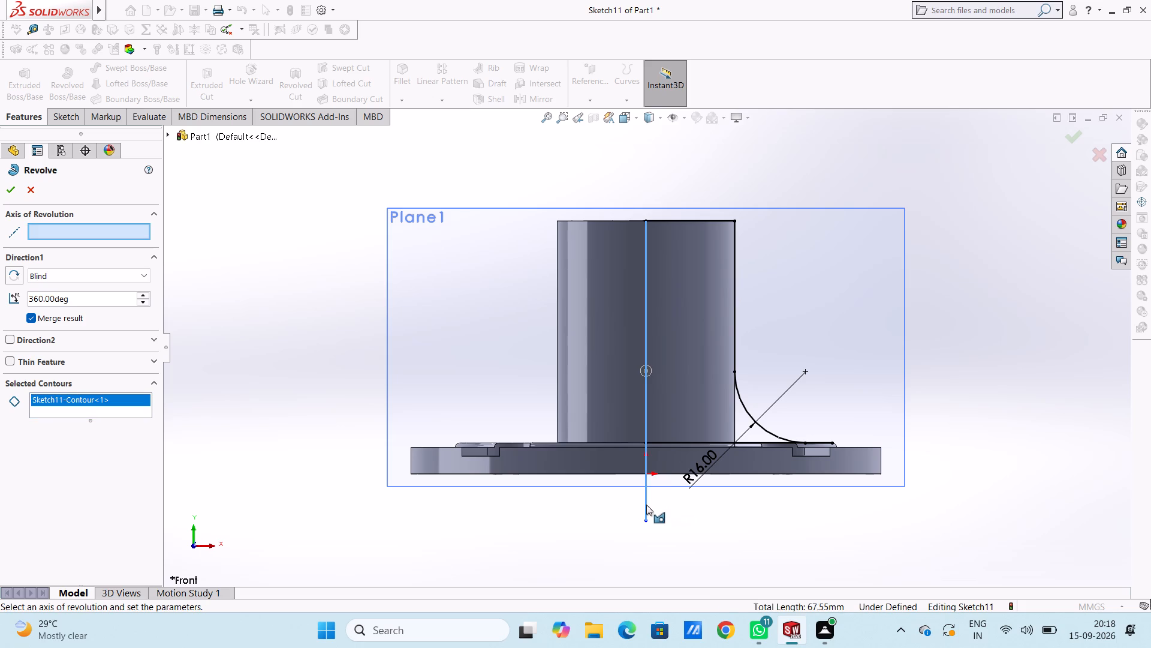
left_click(743, 417)
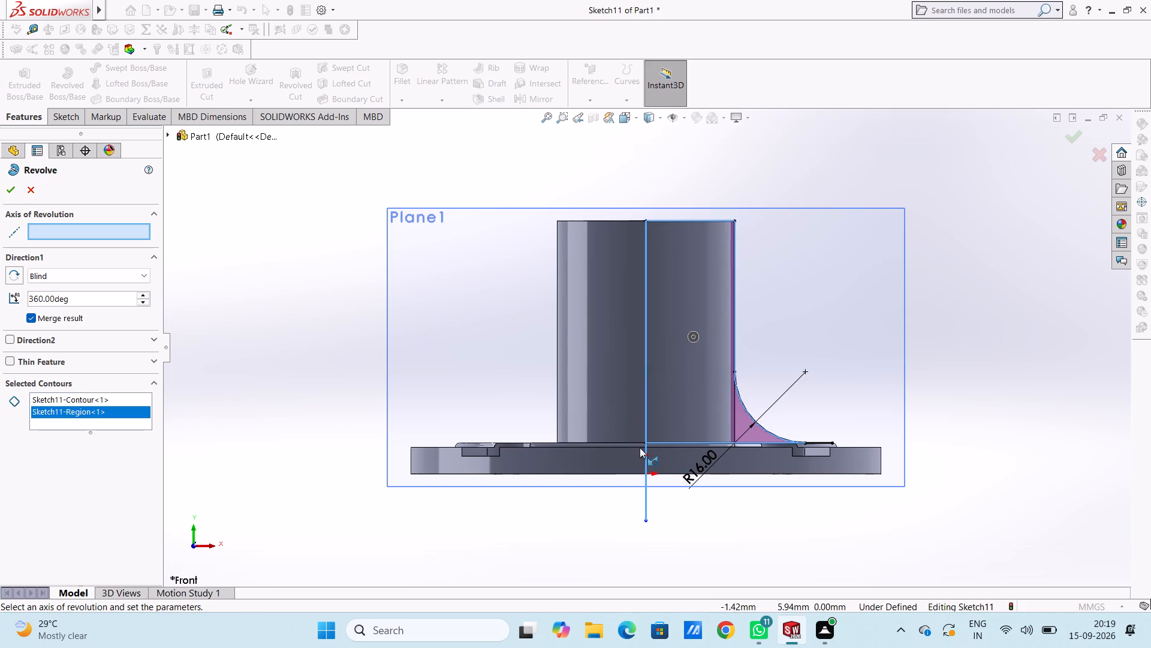
left_click(647, 449)
key("Escape")
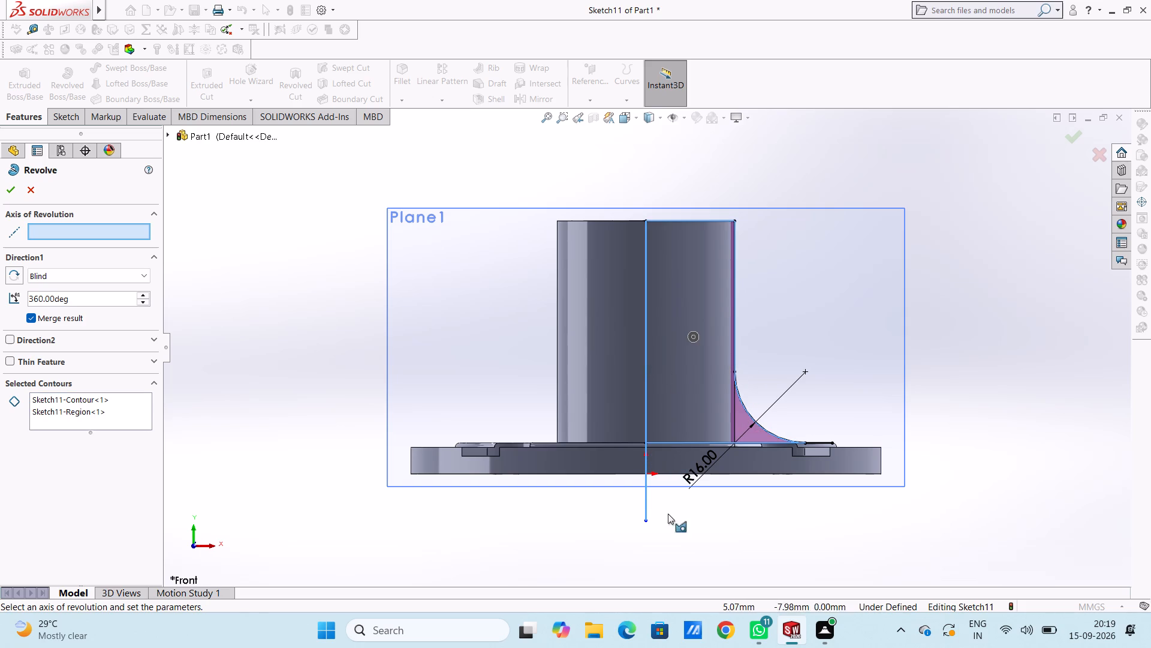
key("Escape")
key("Escape")
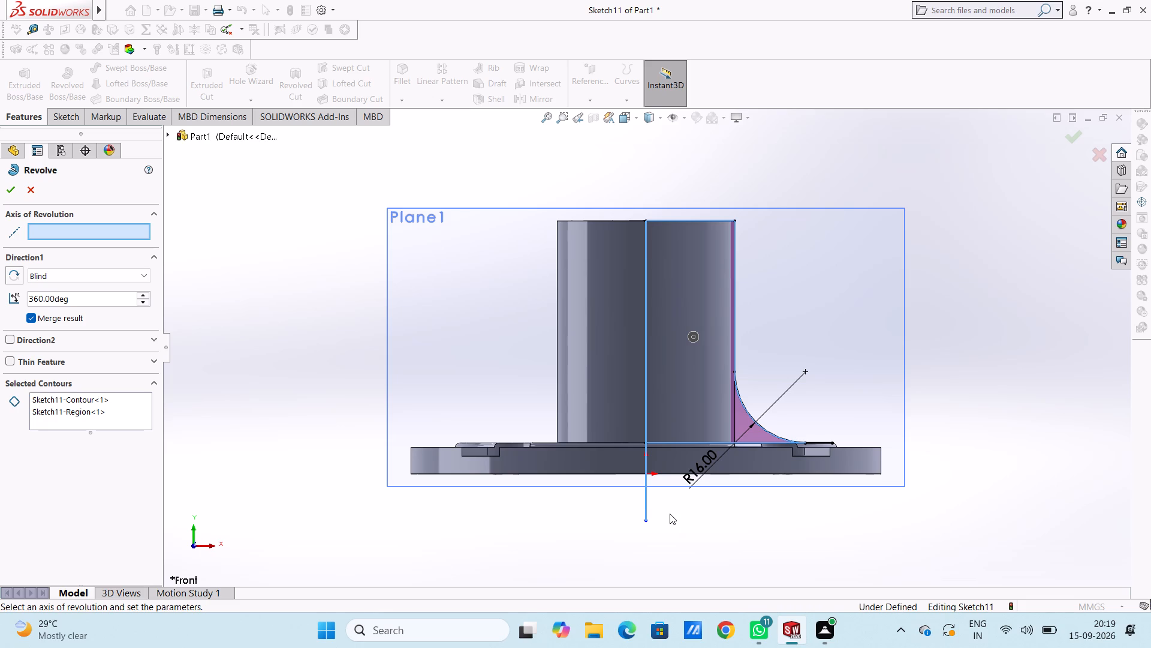
Examine the selected profile region and the revolve direction arrow from above, below and the sides of the flange.
key("ctrl+6")
key("7")
middle_click_drag(1004, 449, 829, 544)
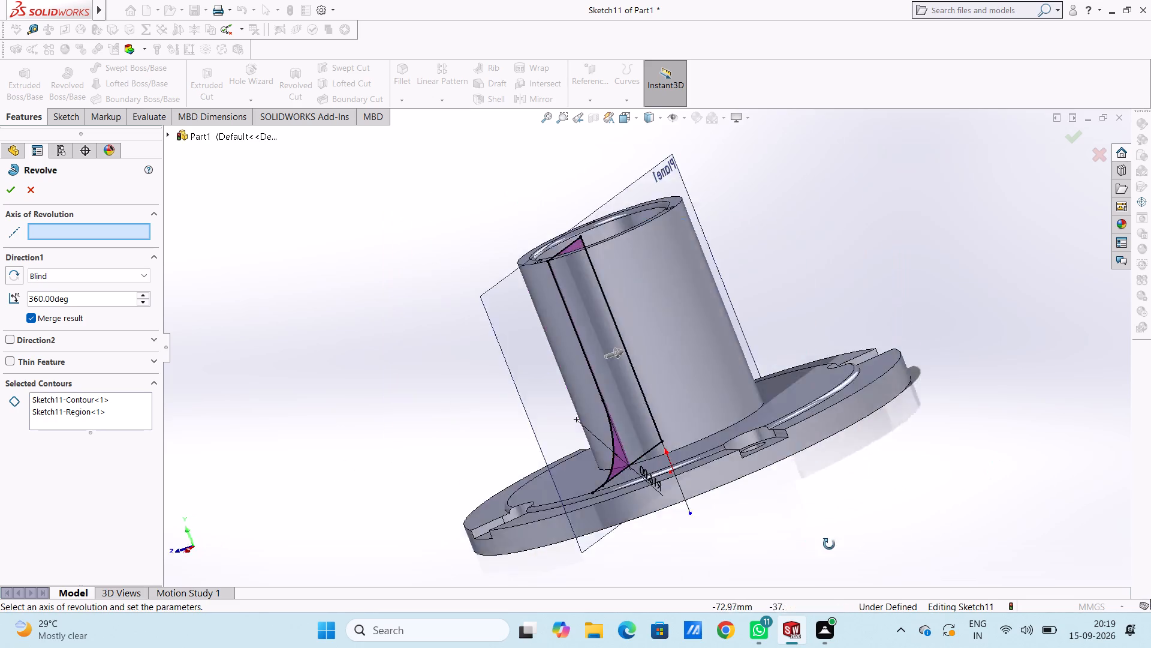
middle_click_drag(829, 544, 1035, 596)
middle_click_drag(1020, 572, 947, 537)
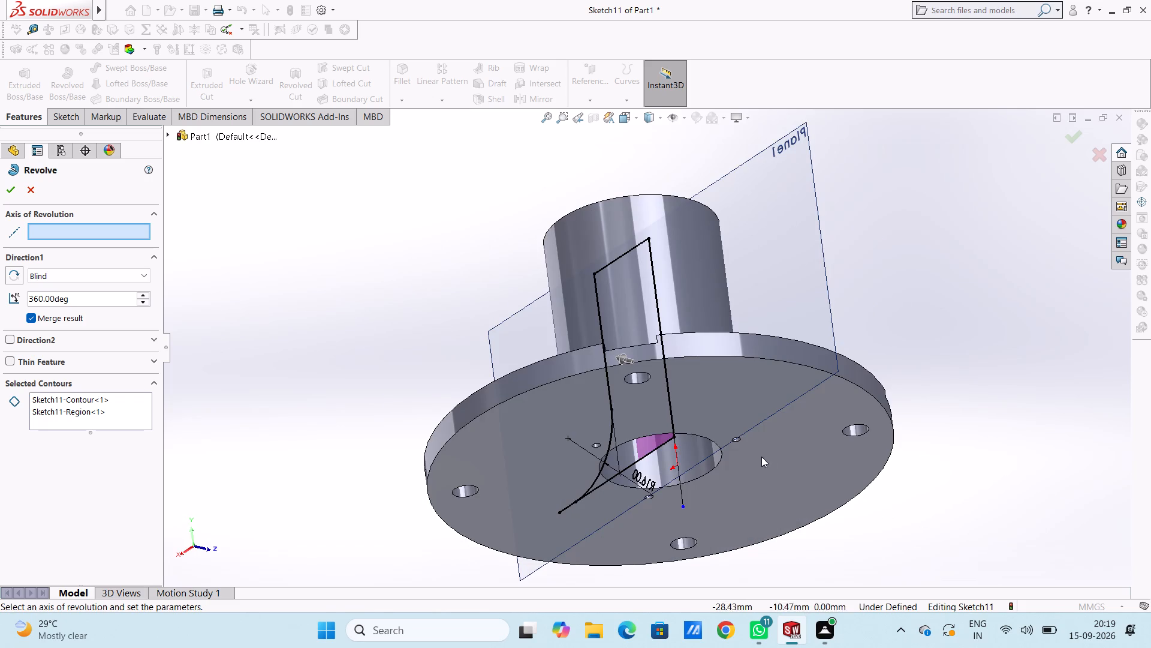
middle_click_drag(765, 465, 962, 547)
middle_click_drag(957, 536, 947, 312)
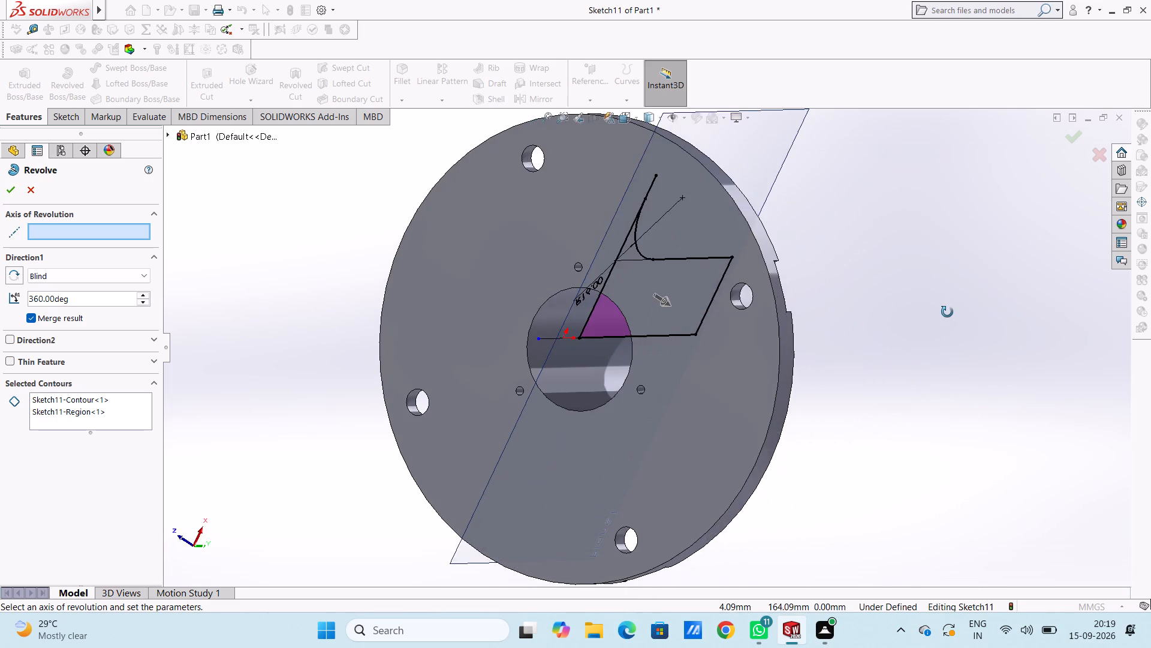
middle_click_drag(947, 312, 1056, 563)
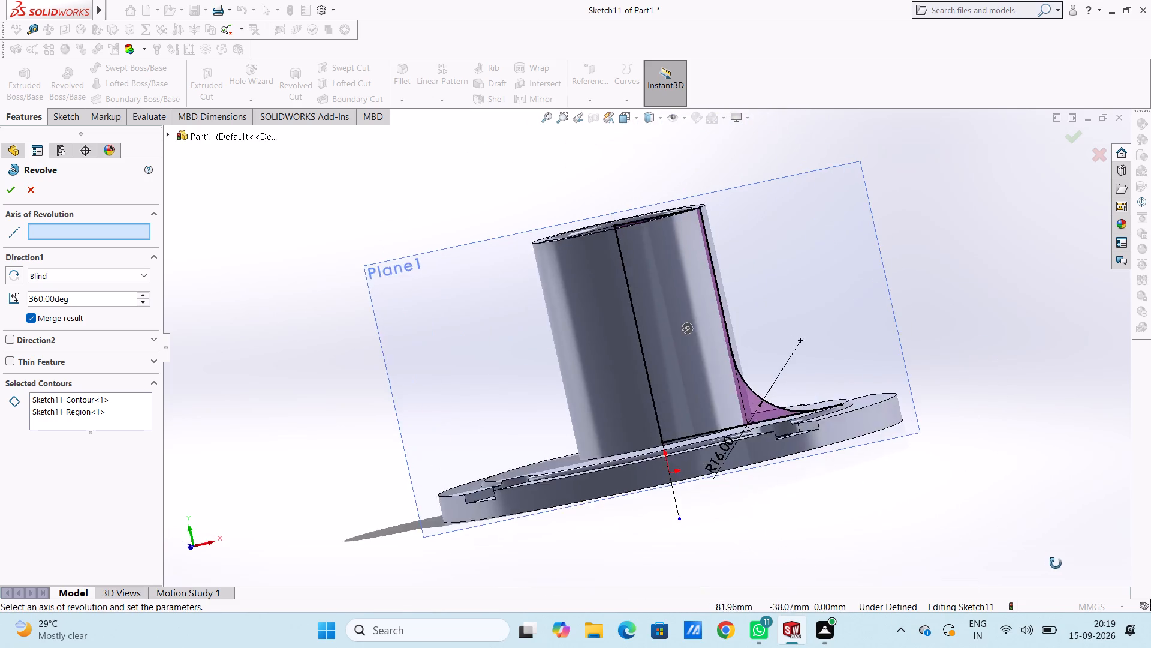
middle_click_drag(1056, 563, 1073, 644)
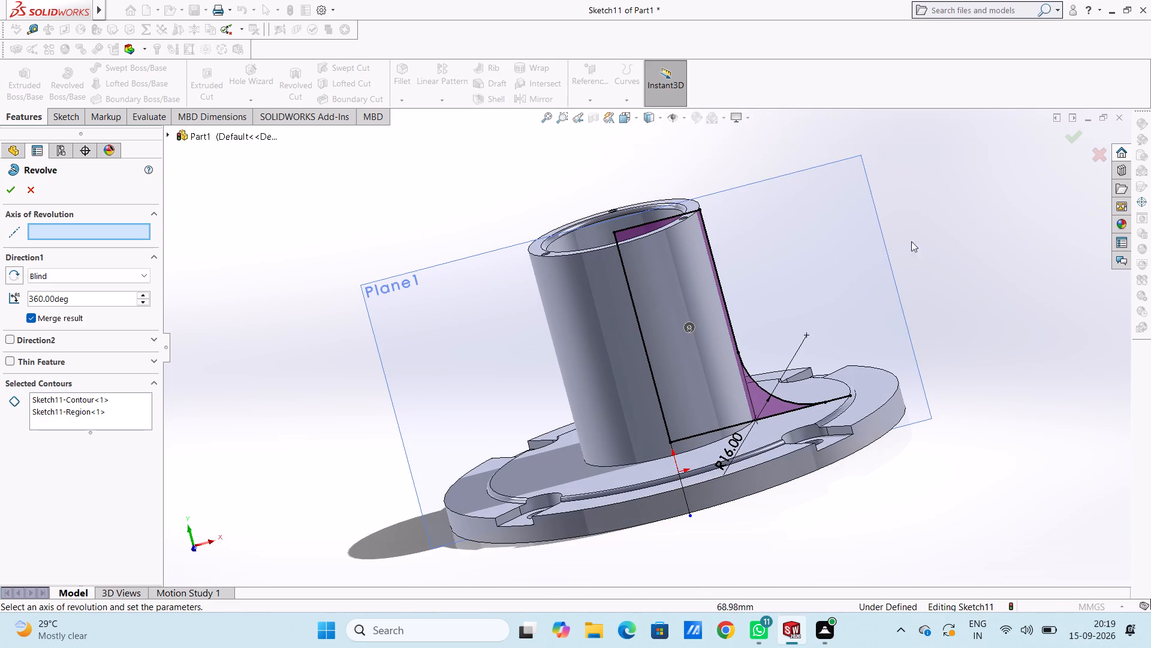
middle_click_drag(854, 239, 899, 472)
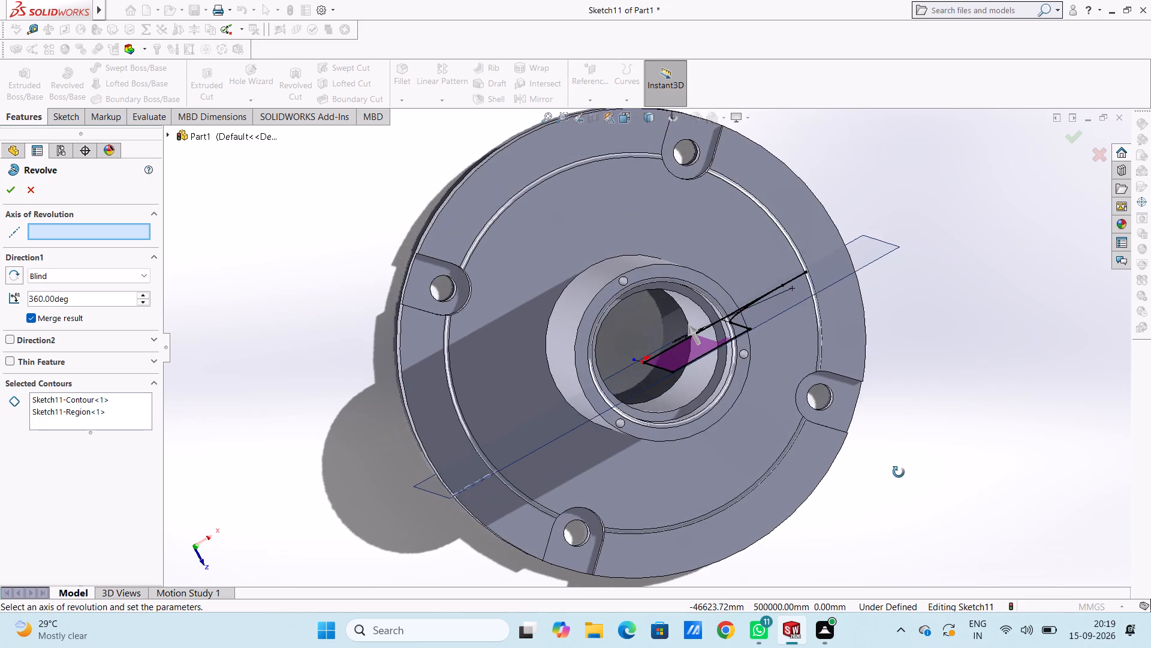
middle_click_drag(899, 472, 830, 496)
middle_click(903, 436)
middle_click_drag(925, 439, 999, 440)
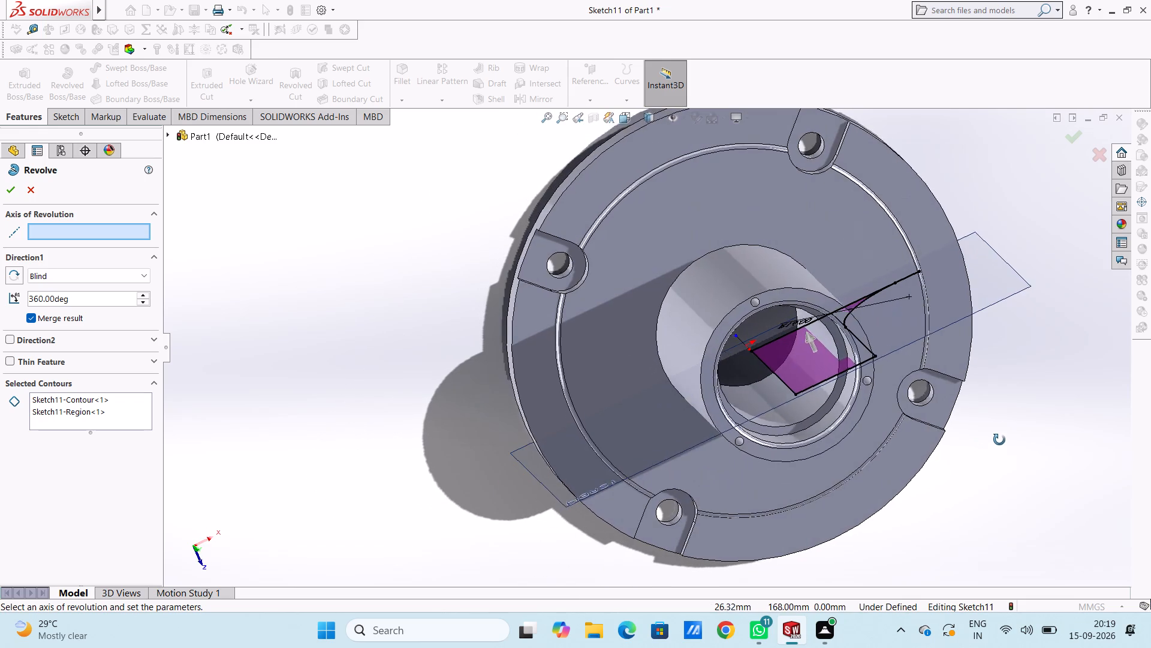
middle_click_drag(999, 440, 1004, 423)
middle_click(1005, 416)
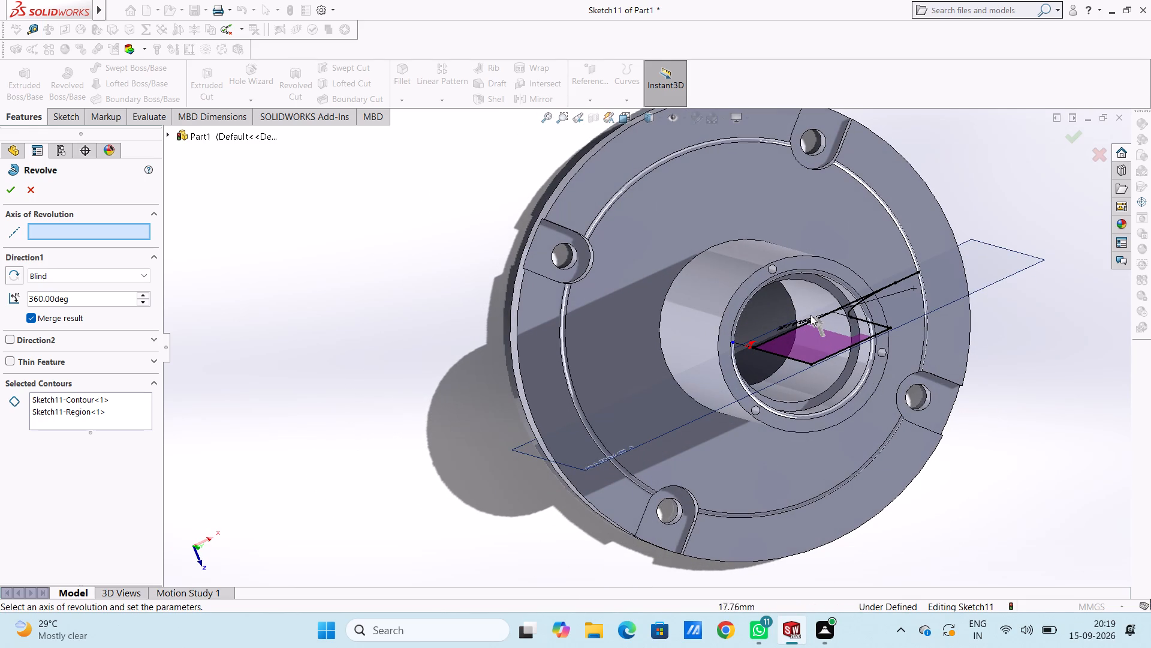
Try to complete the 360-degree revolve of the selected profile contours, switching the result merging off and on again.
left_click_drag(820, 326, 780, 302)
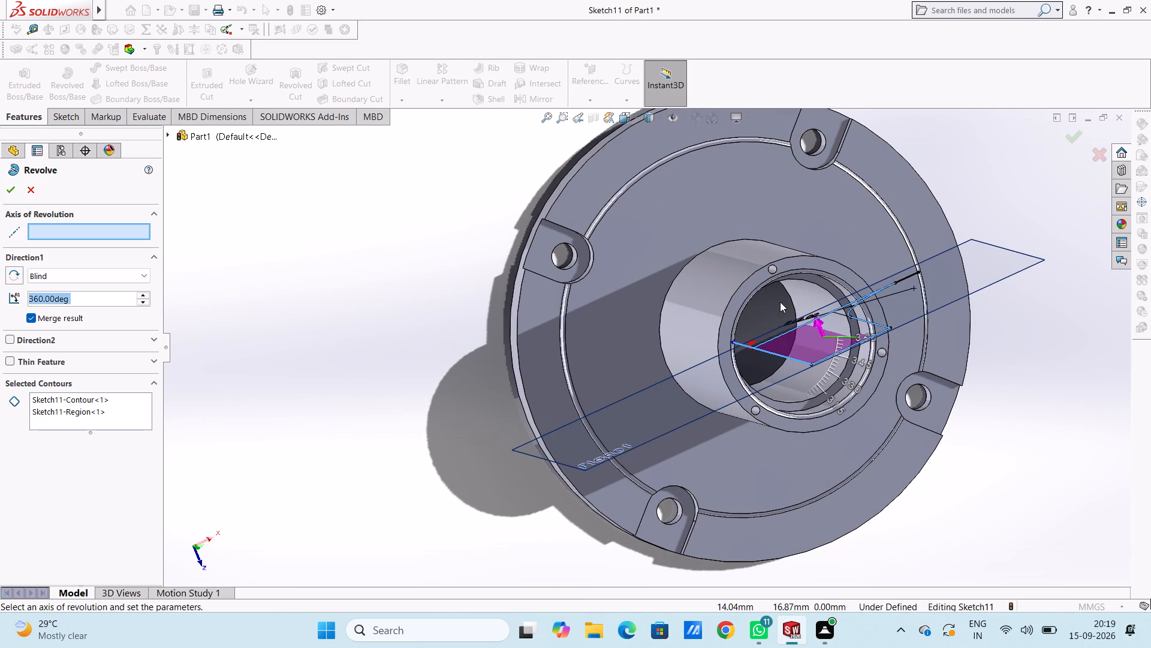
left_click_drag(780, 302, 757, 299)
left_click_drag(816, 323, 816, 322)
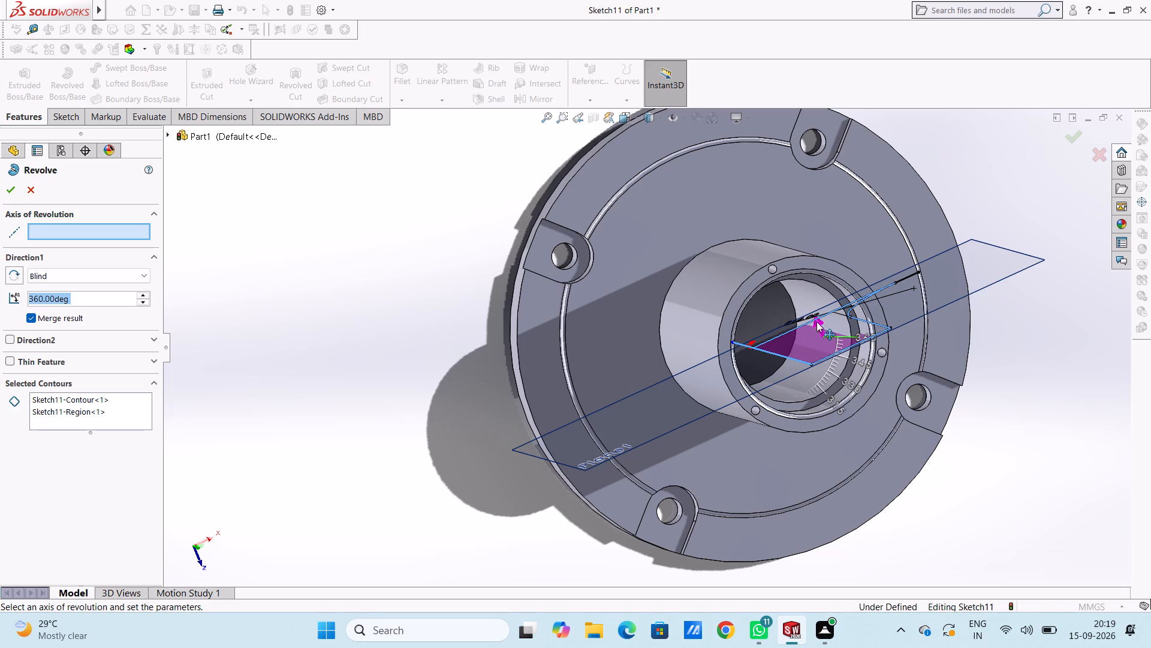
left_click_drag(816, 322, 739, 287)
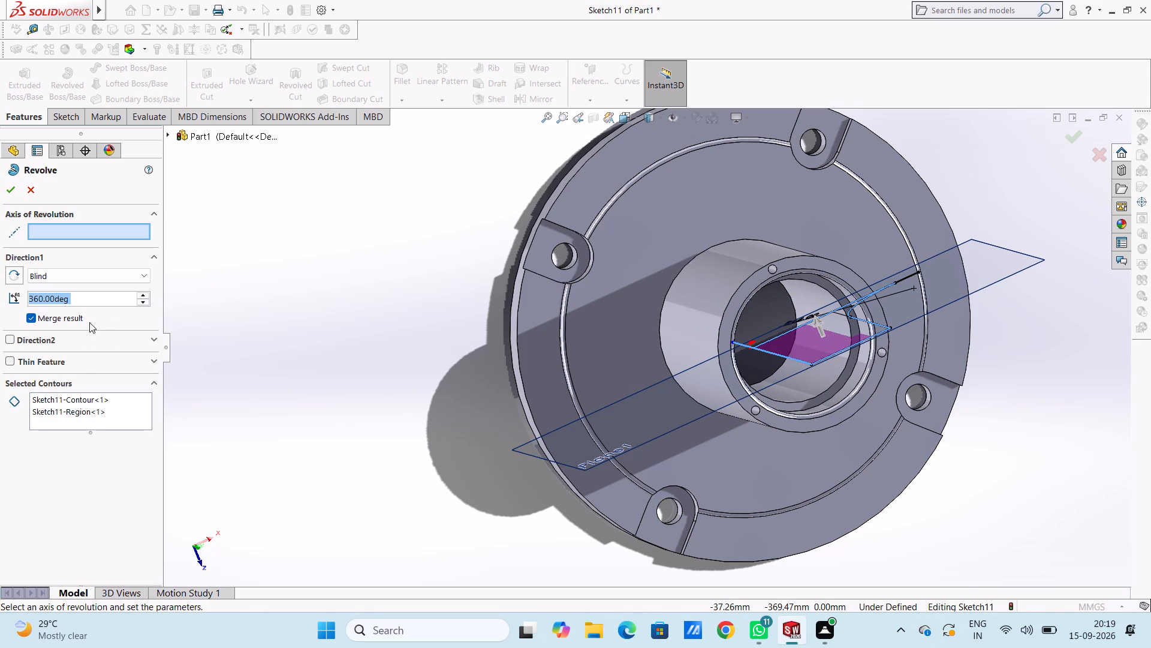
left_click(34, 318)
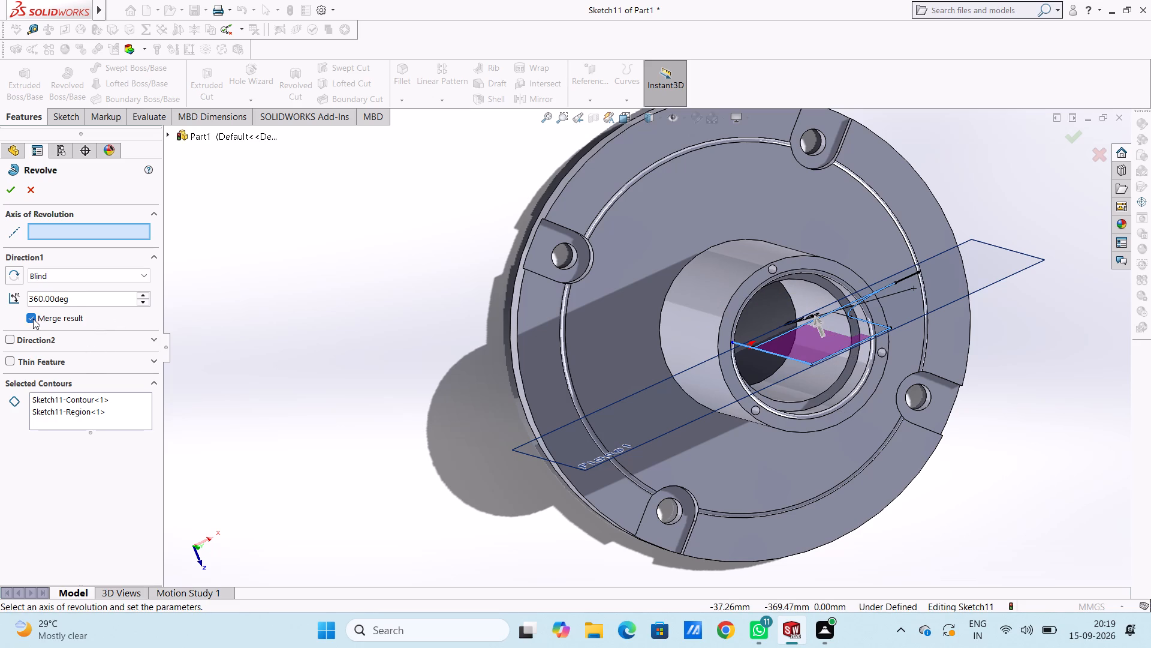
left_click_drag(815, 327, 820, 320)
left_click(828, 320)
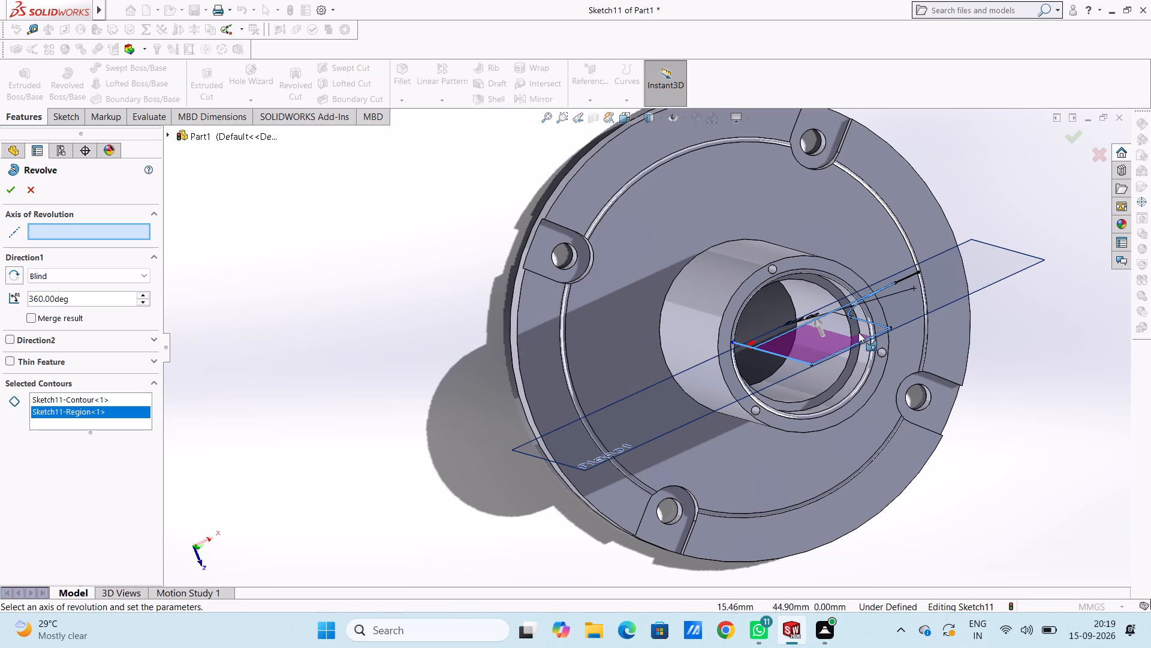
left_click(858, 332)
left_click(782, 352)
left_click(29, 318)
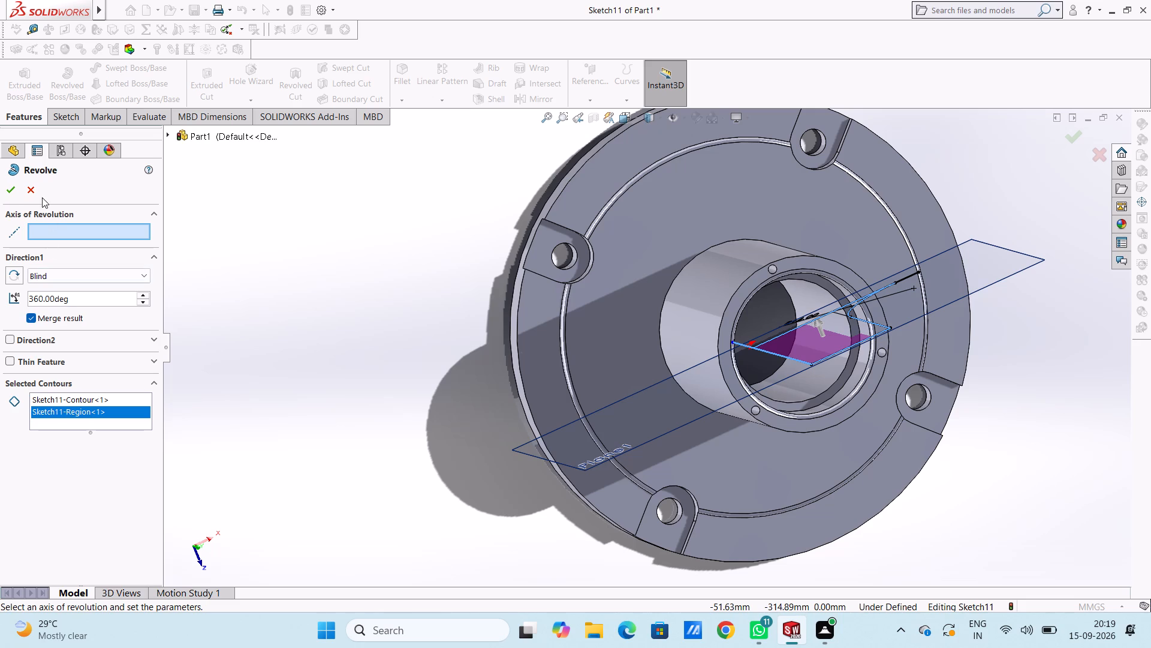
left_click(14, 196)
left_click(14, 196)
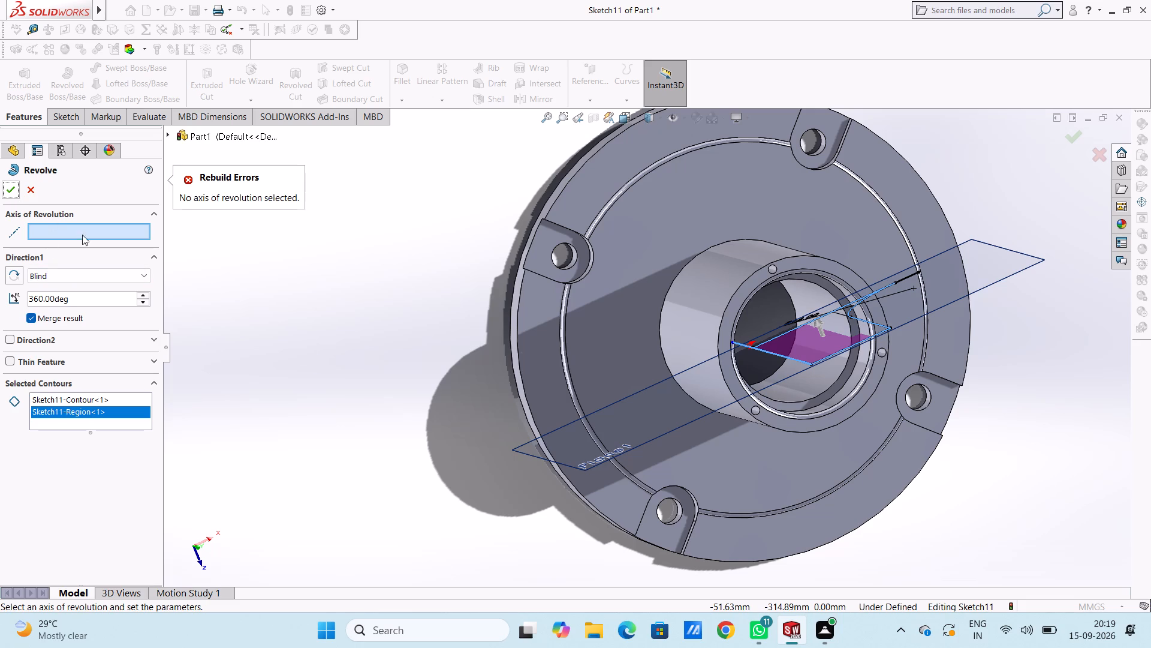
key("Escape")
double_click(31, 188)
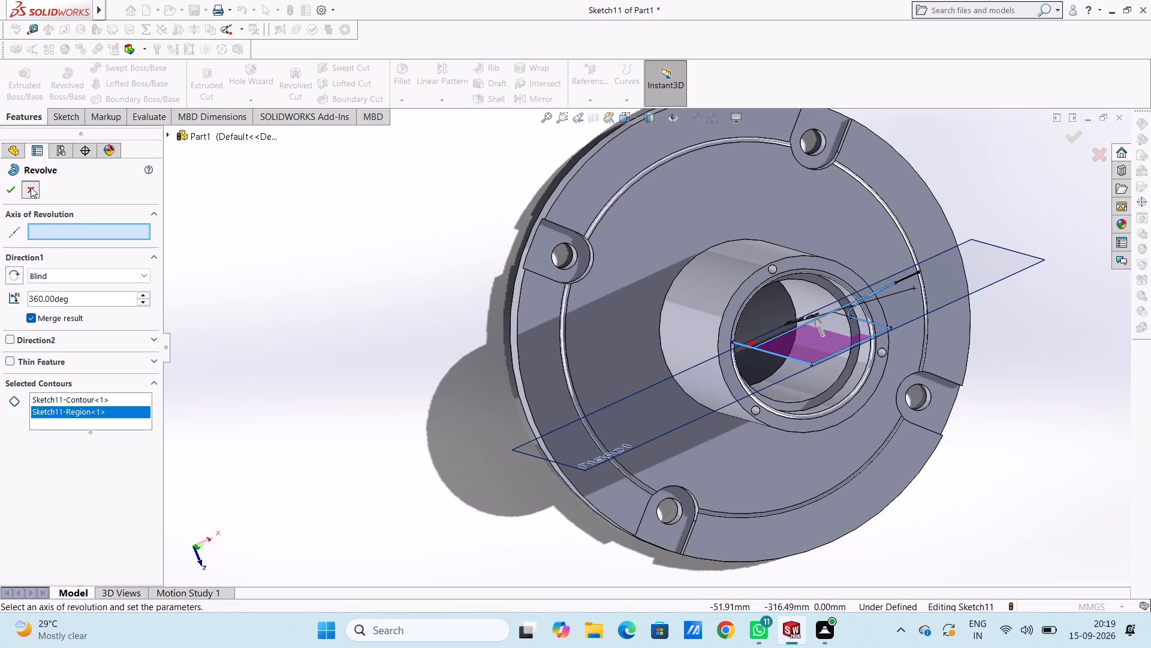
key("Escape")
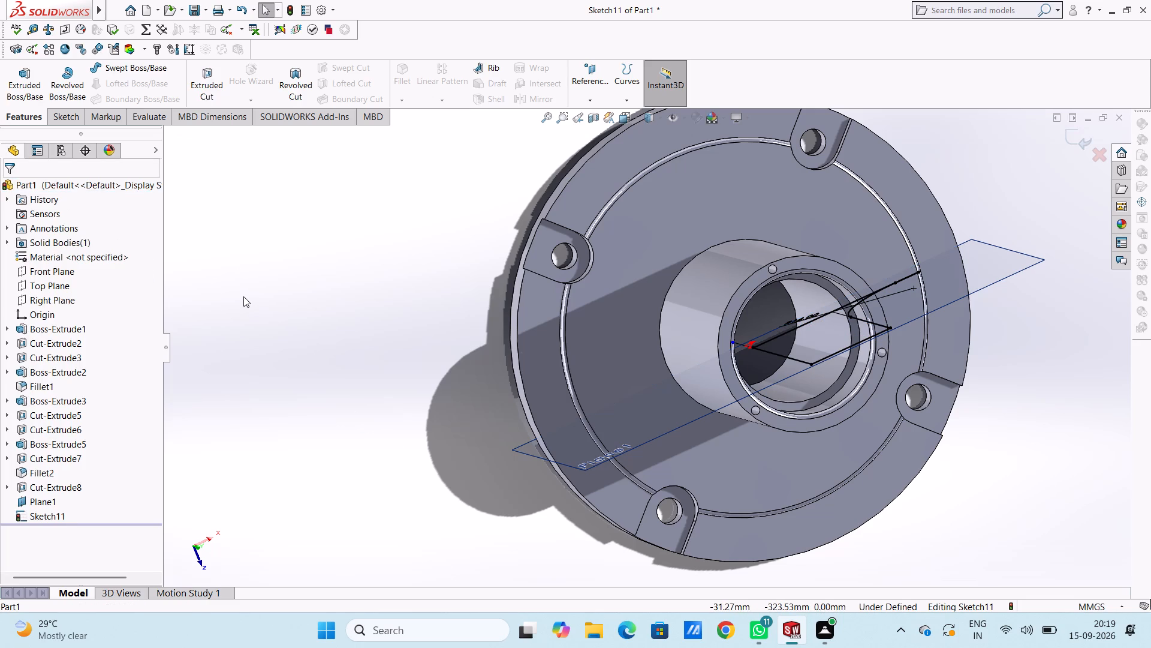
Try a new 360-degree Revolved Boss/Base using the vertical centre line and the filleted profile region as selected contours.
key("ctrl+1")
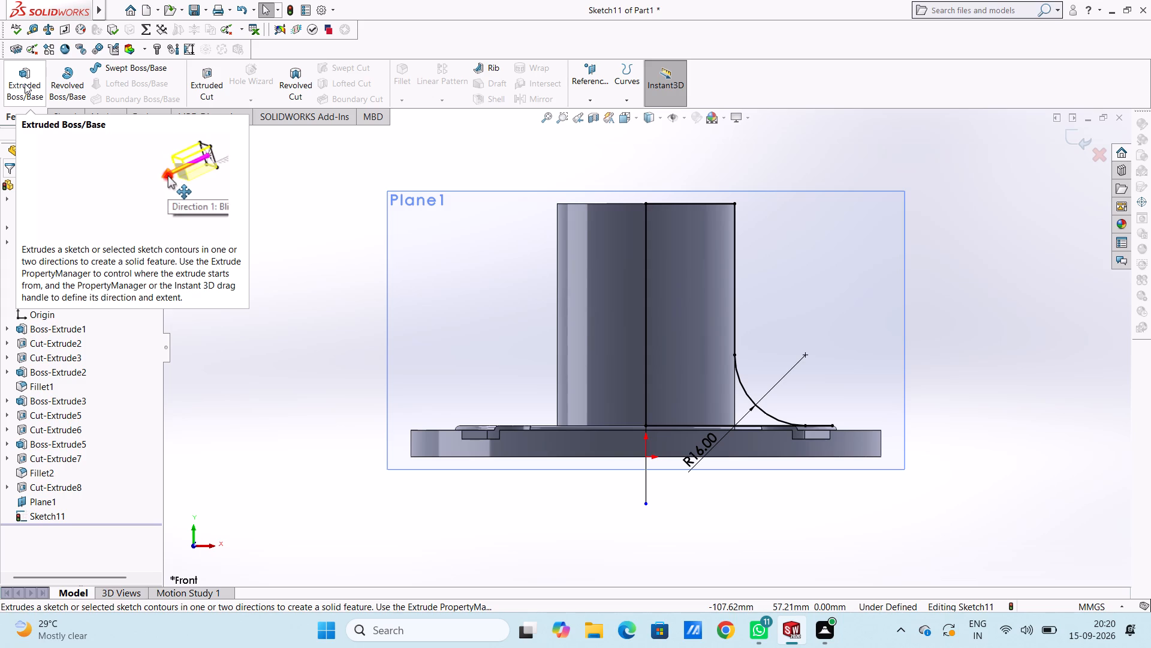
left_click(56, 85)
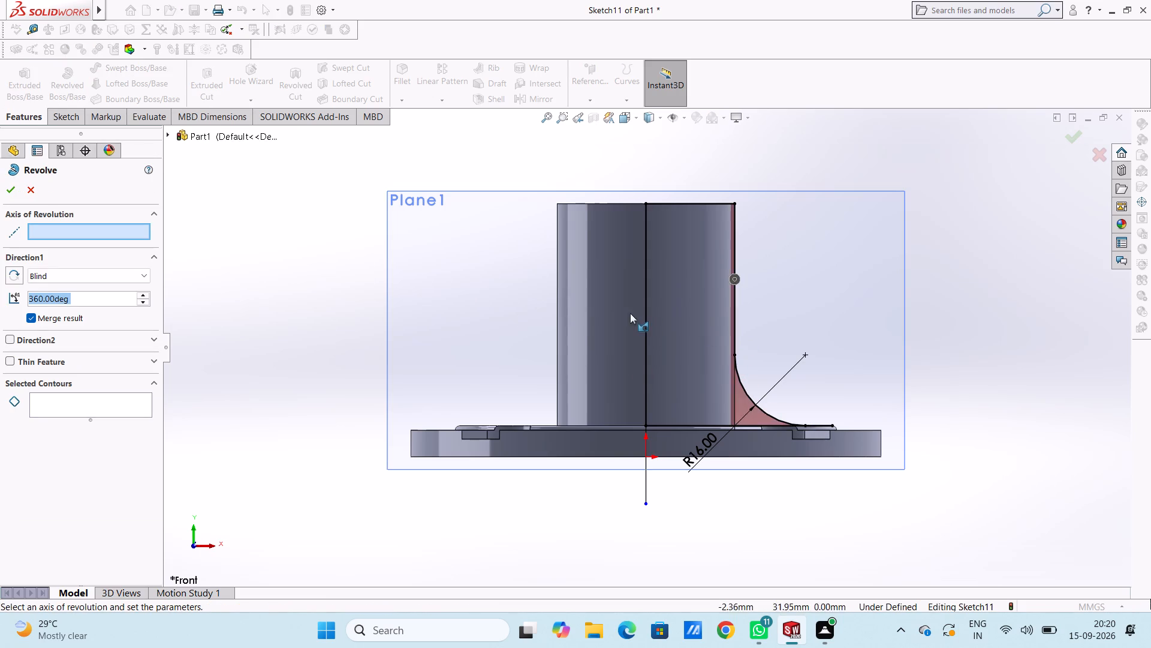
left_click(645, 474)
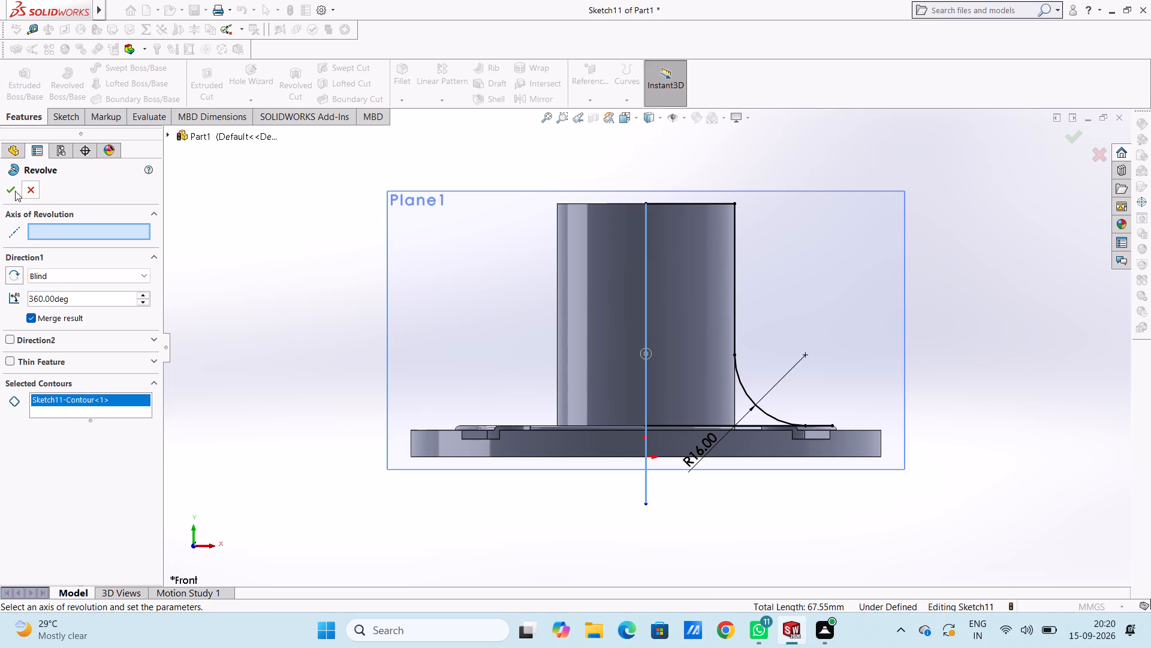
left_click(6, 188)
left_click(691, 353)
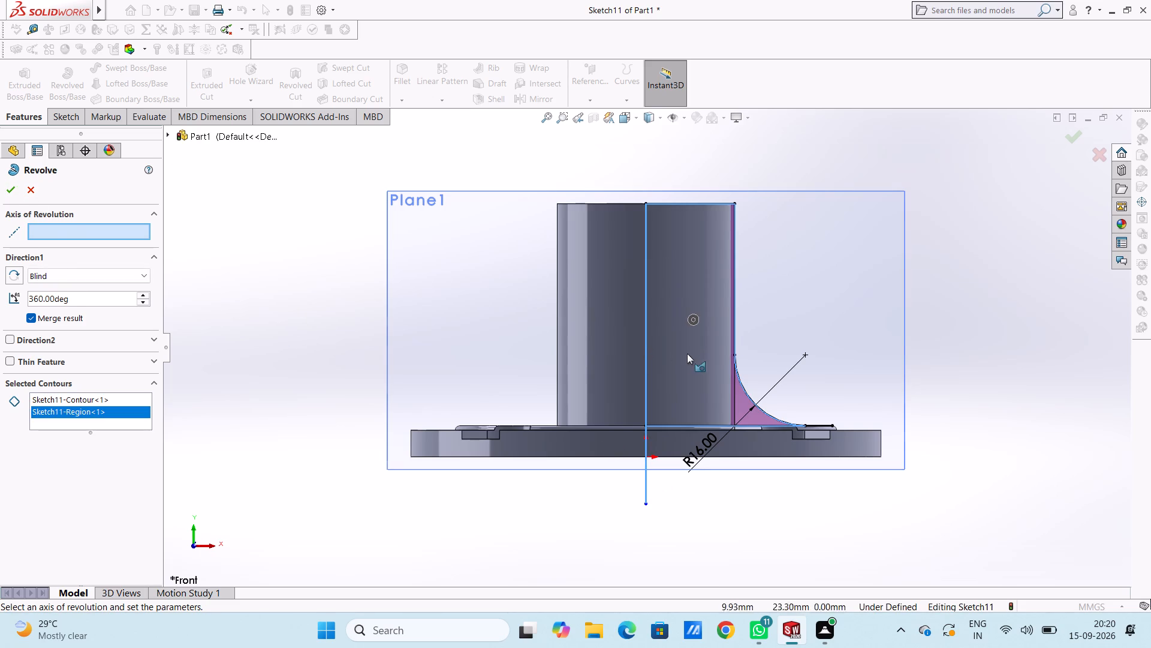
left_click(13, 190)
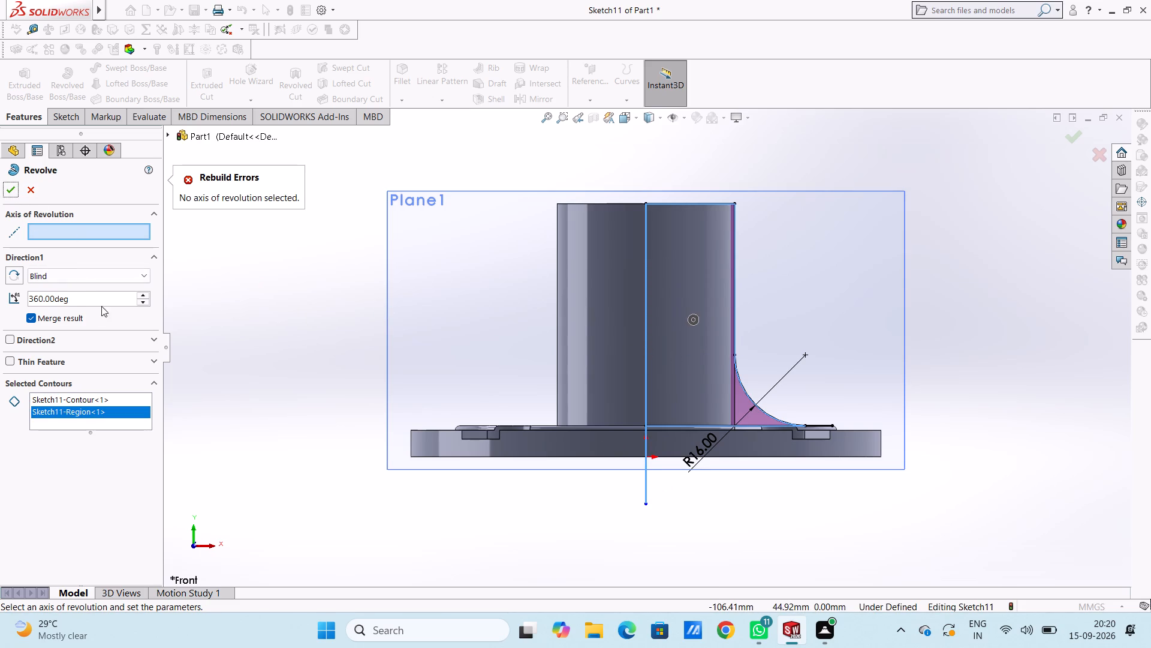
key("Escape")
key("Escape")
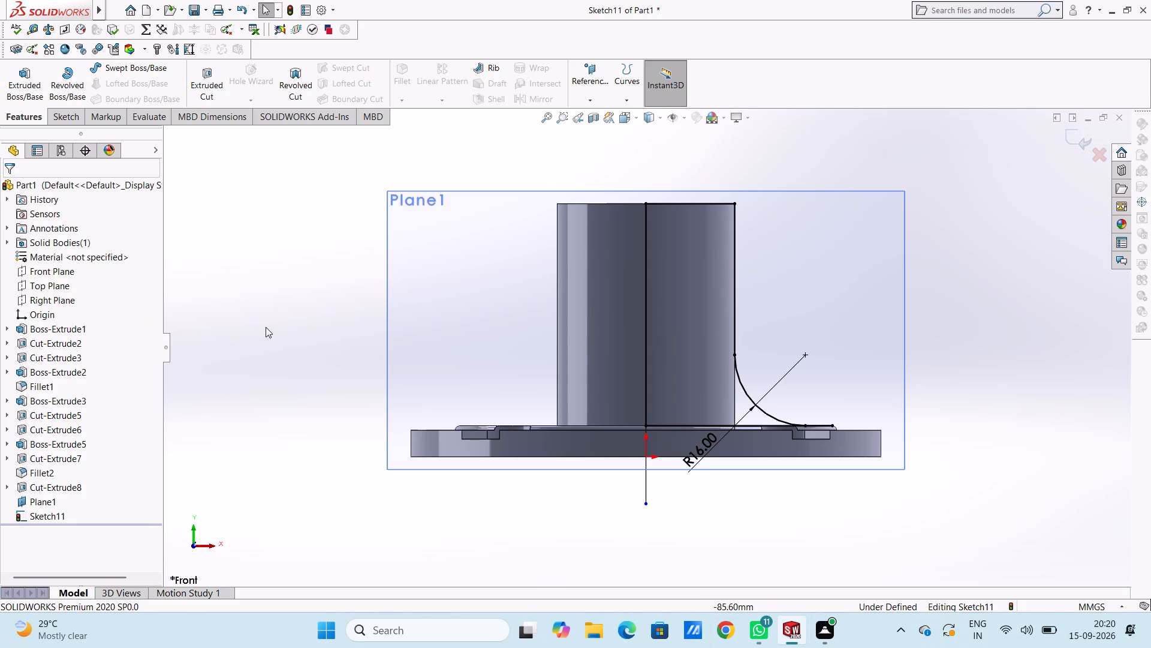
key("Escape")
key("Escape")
Undo the profile sketch edits on Plane1, from the extended centre line back through the R16 fillet, until the sketch is empty.
key("ctrl+z")
key("ctrl+z")
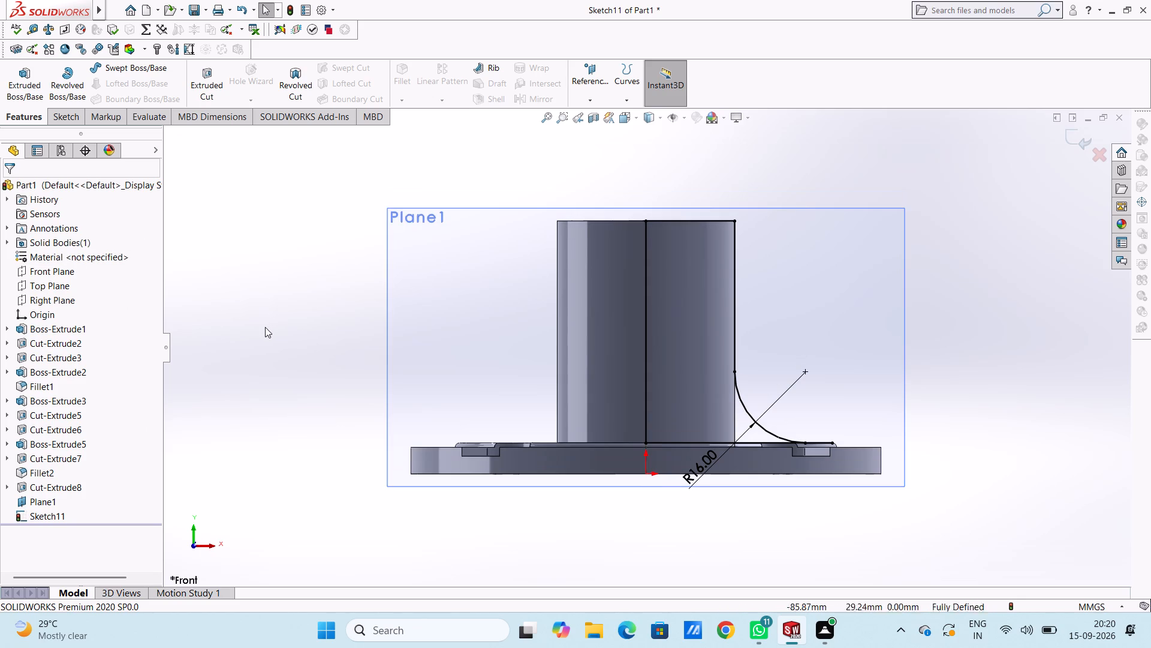
key("ctrl+z")
key("ctrl+z")
key("ctrl+z")
key("ctrl+z")
key("ctrl+z")
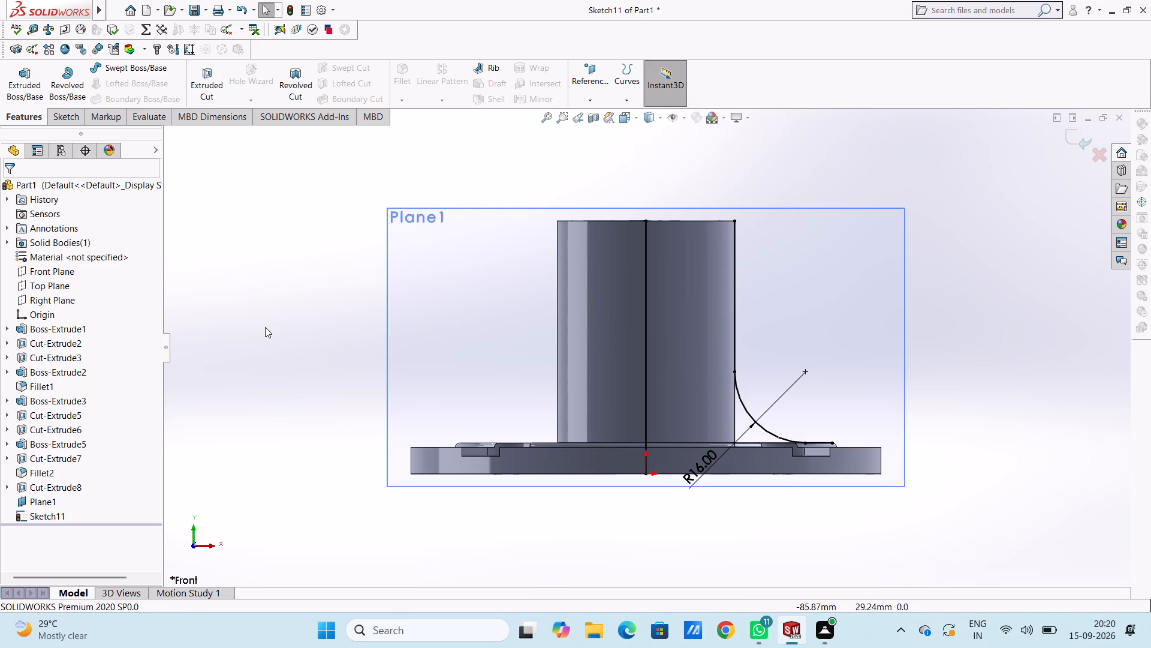
key("ctrl+z")
key("ctrl+z")
key("ctrl+z")
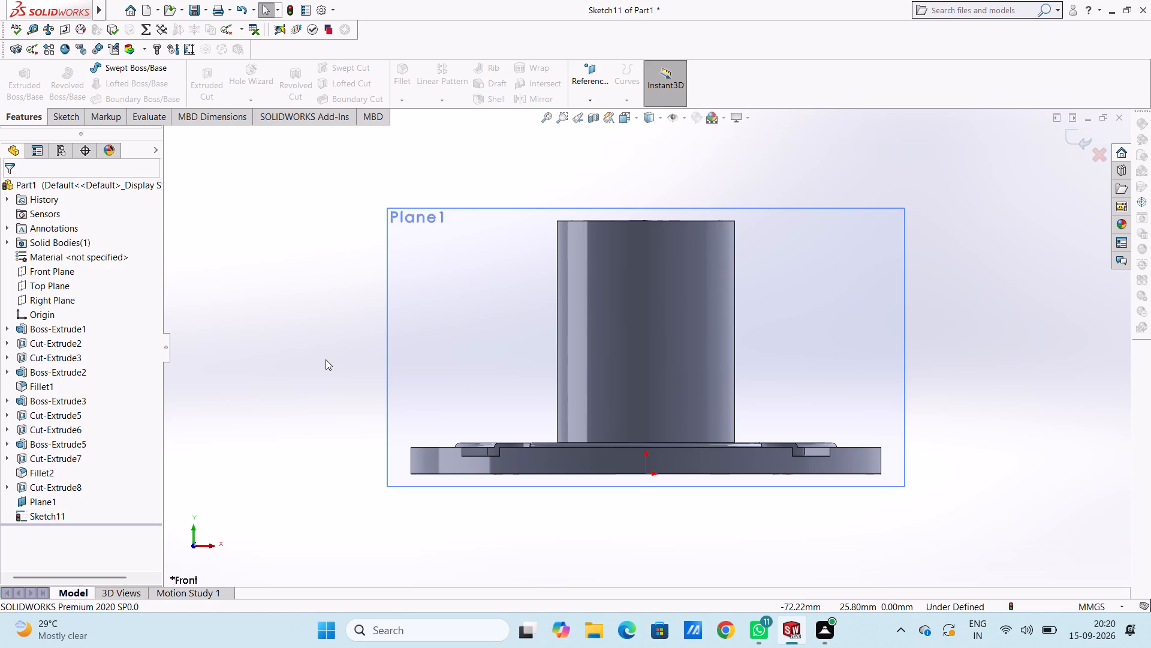
Undo the empty profile sketch, Plane1 and Cut-Extrude8, back to the 2 mm hole sketch on the cylinder's top face.
key("ctrl+z")
key("ctrl+z")
key("ctrl+z")
key("ctrl+z")
key("ctrl+z")
key("ctrl+z")
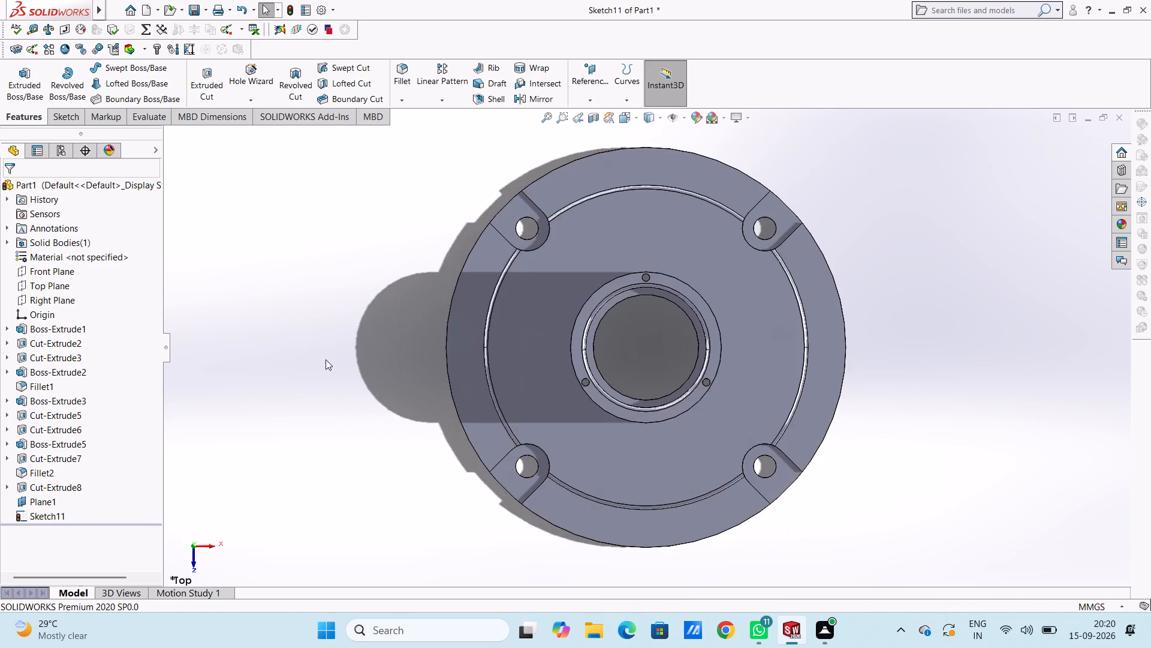
key("ctrl+z")
key("ctrl+z")
key("ctrl+z")
key("ctrl+z")
key("ctrl+z")
key("ctrl+z")
key("ctrl+z")
key("ctrl+z")
key("ctrl+z")
key("ctrl+z")
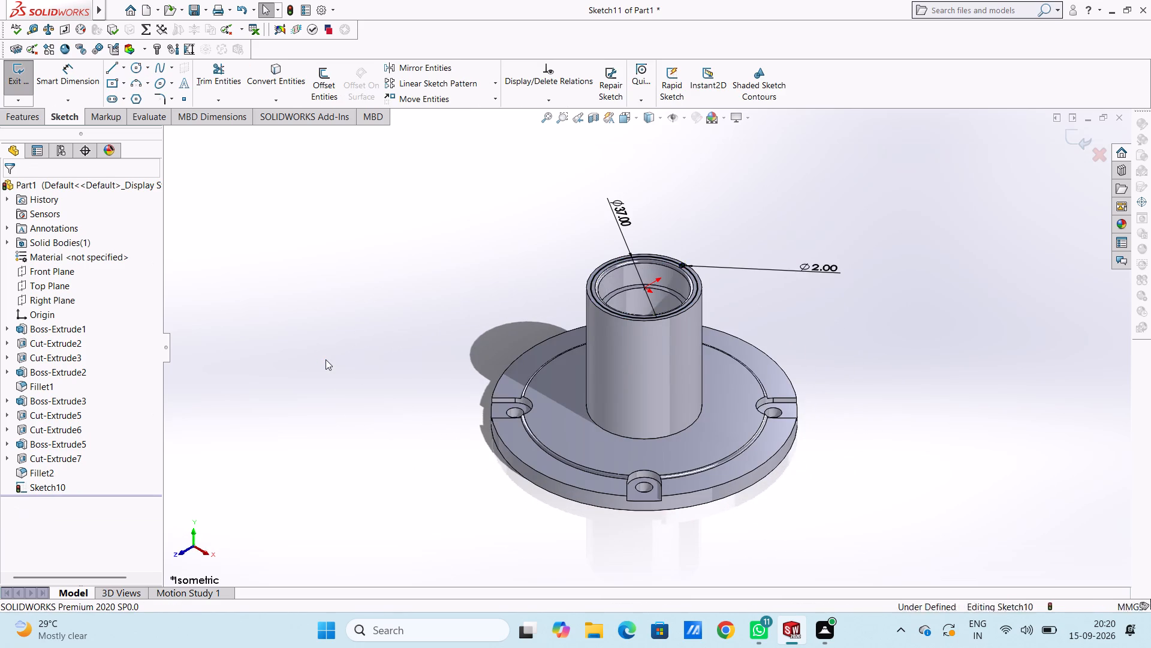
Undo the 2 mm hole sketch, Fillet2 and Cut-Extrude7, back to the circle in Sketch9.
key("ctrl+z")
key("ctrl+z")
key("ctrl+z")
key("ctrl+z")
key("ctrl+z")
key("ctrl+z")
key("ctrl+z")
key("ctrl+z")
key("ctrl+z")
key("ctrl+z")
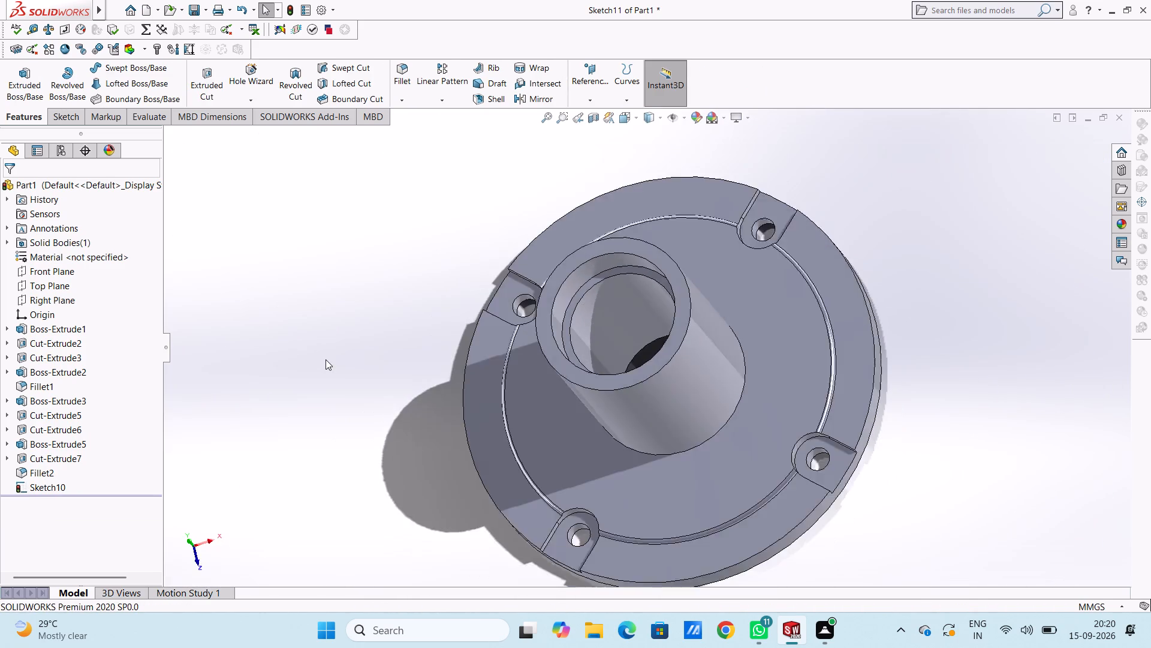
key("ctrl+z")
key("ctrl+z")
key("ctrl+z")
key("ctrl+z")
key("ctrl+z")
key("ctrl+z")
key("ctrl+z")
key("ctrl+z")
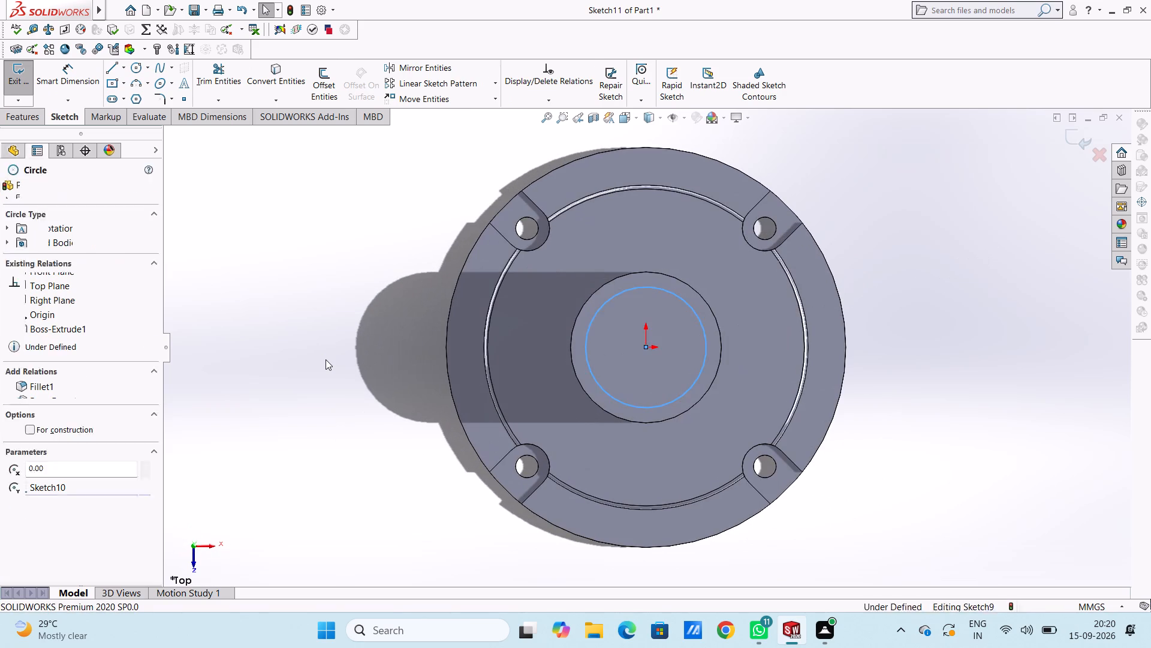
Undo Sketch9 and Boss-Extrude5, back to the 18 mm radius circle sketched inside the cylinder.
key("ctrl+z")
key("ctrl+z")
key("ctrl+z")
key("ctrl+z")
key("ctrl+z")
key("ctrl+z")
key("ctrl+z")
key("ctrl+z")
key("ctrl+z")
key("ctrl+z")
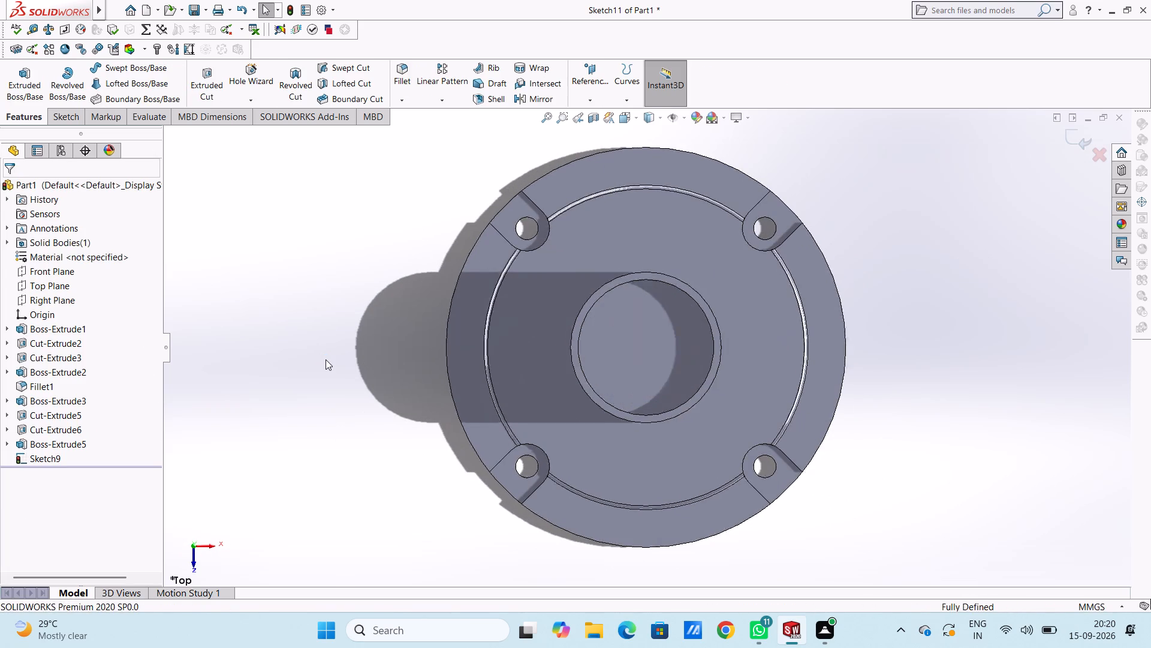
key("ctrl+z")
key("ctrl+z")
key("ctrl+z")
key("ctrl+z")
key("ctrl+z")
key("ctrl+z")
key("ctrl+z")
key("ctrl+z")
key("ctrl+z")
key("ctrl+z")
key("ctrl+z")
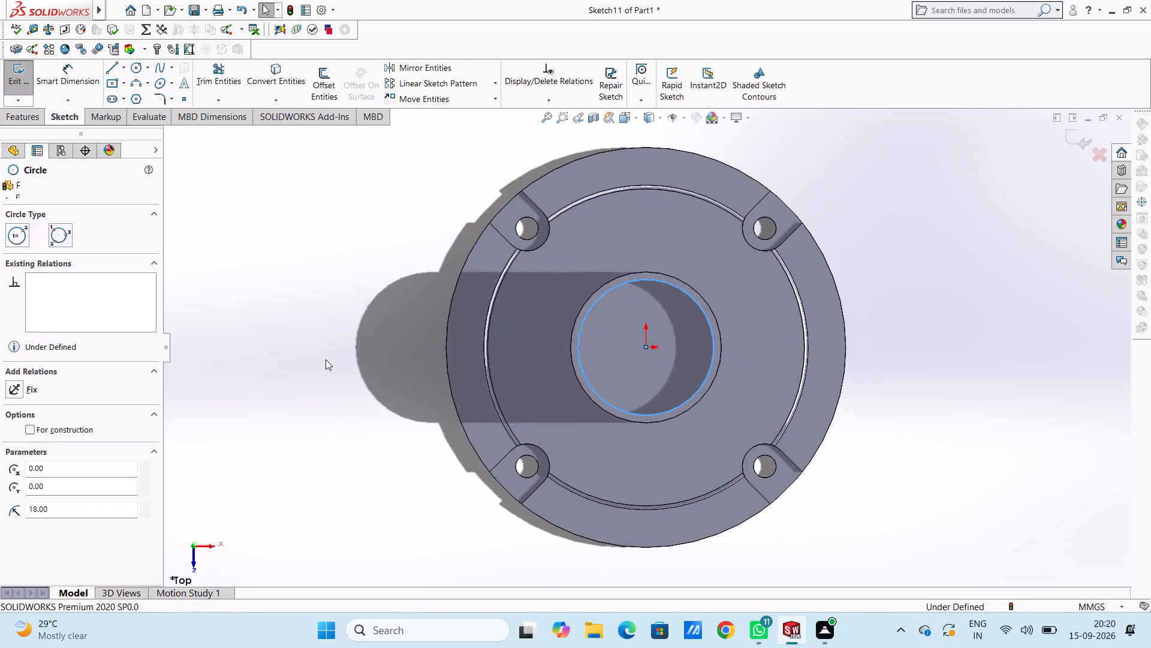
Undo the remaining bore work through Cut-Extrude6 and Cut-Extrude5, back to Sketch6 with its 40 mm and 36 mm circles.
key("ctrl+z")
key("ctrl+z")
key("ctrl+z")
key("ctrl+z")
key("ctrl+z")
key("ctrl+z")
key("ctrl+z")
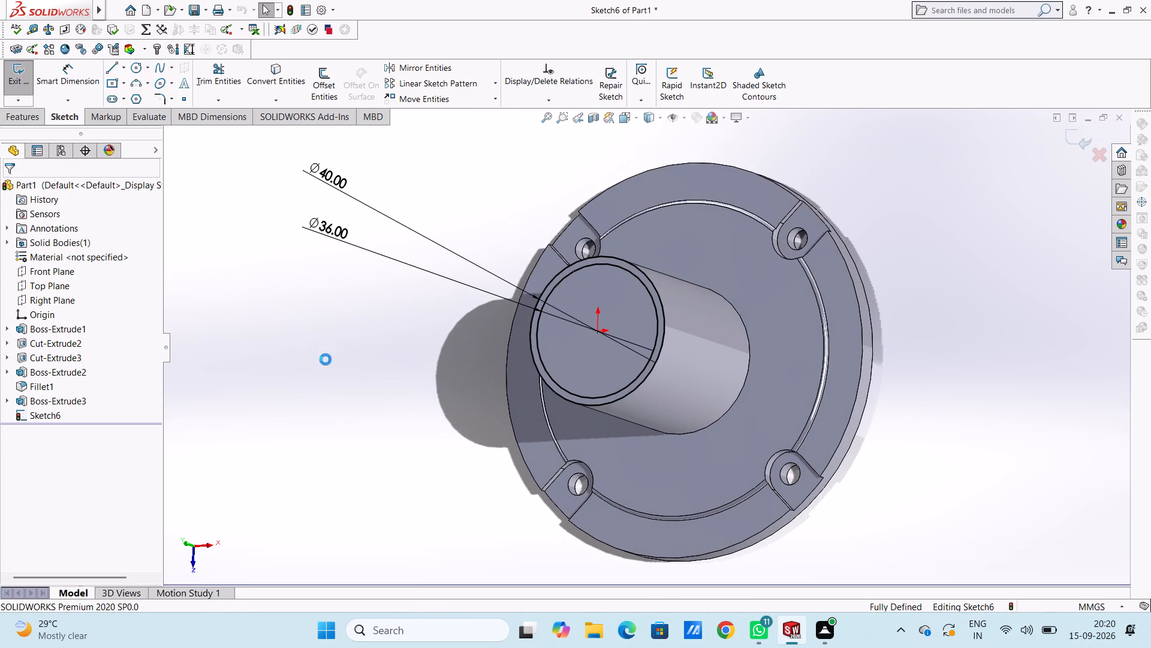
key("ctrl+z")
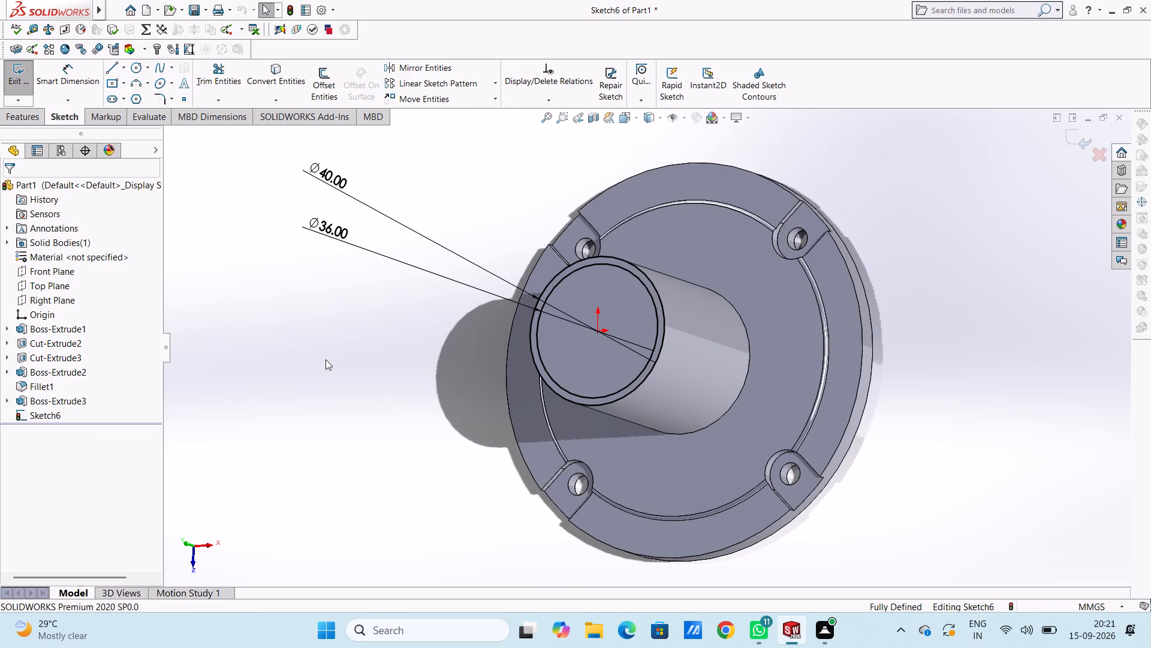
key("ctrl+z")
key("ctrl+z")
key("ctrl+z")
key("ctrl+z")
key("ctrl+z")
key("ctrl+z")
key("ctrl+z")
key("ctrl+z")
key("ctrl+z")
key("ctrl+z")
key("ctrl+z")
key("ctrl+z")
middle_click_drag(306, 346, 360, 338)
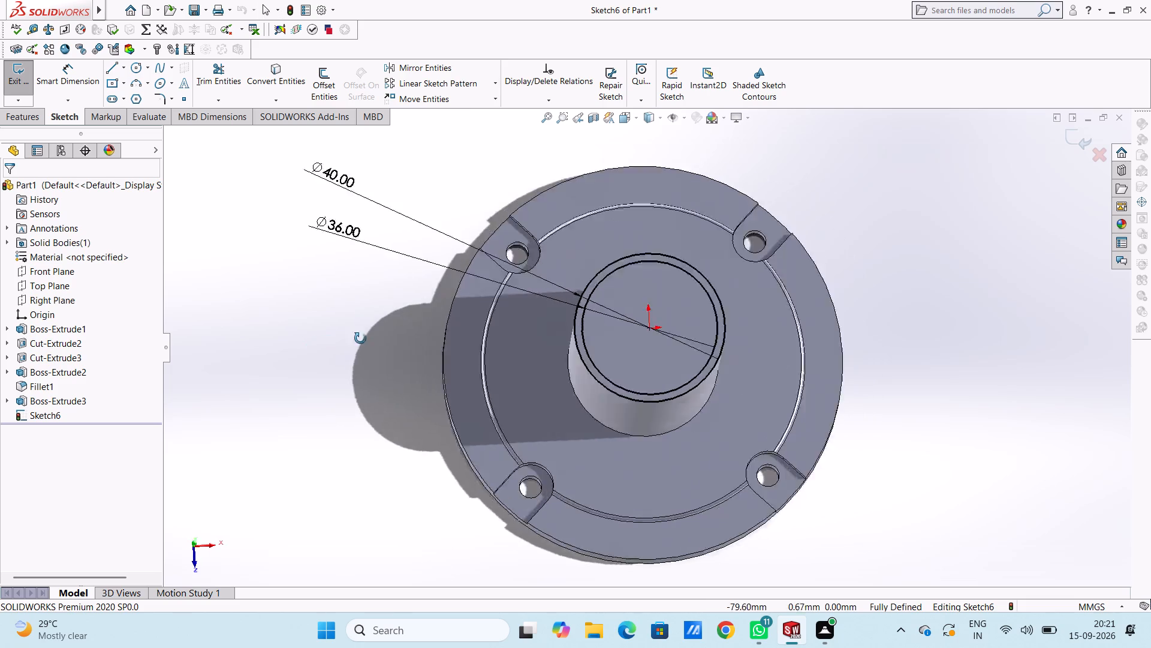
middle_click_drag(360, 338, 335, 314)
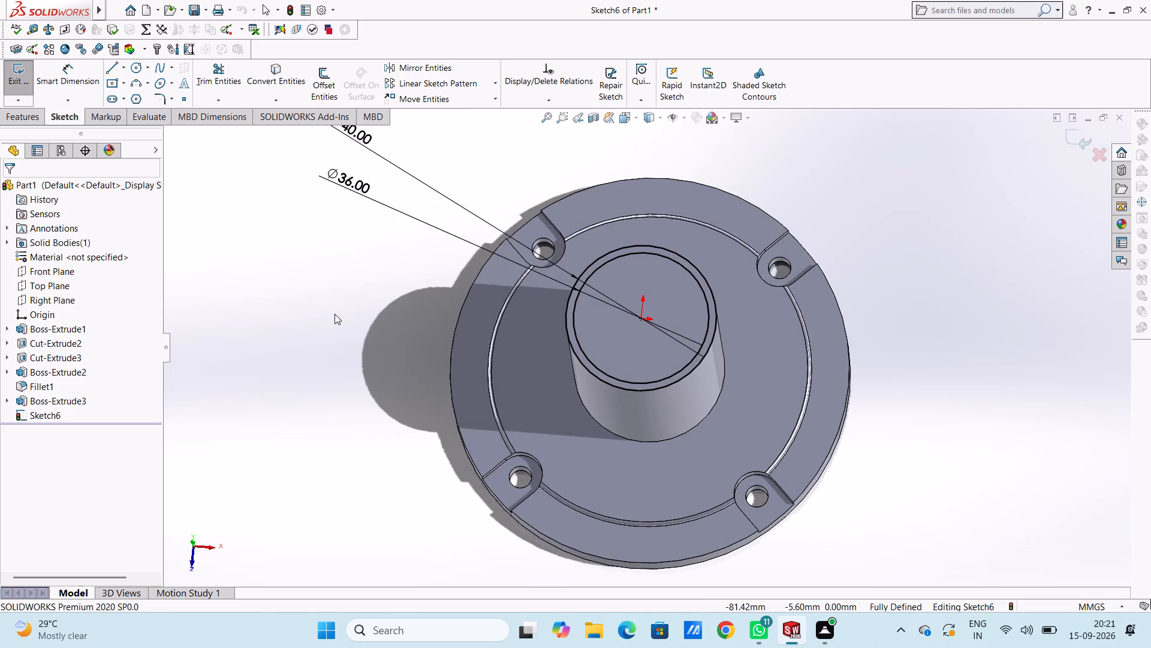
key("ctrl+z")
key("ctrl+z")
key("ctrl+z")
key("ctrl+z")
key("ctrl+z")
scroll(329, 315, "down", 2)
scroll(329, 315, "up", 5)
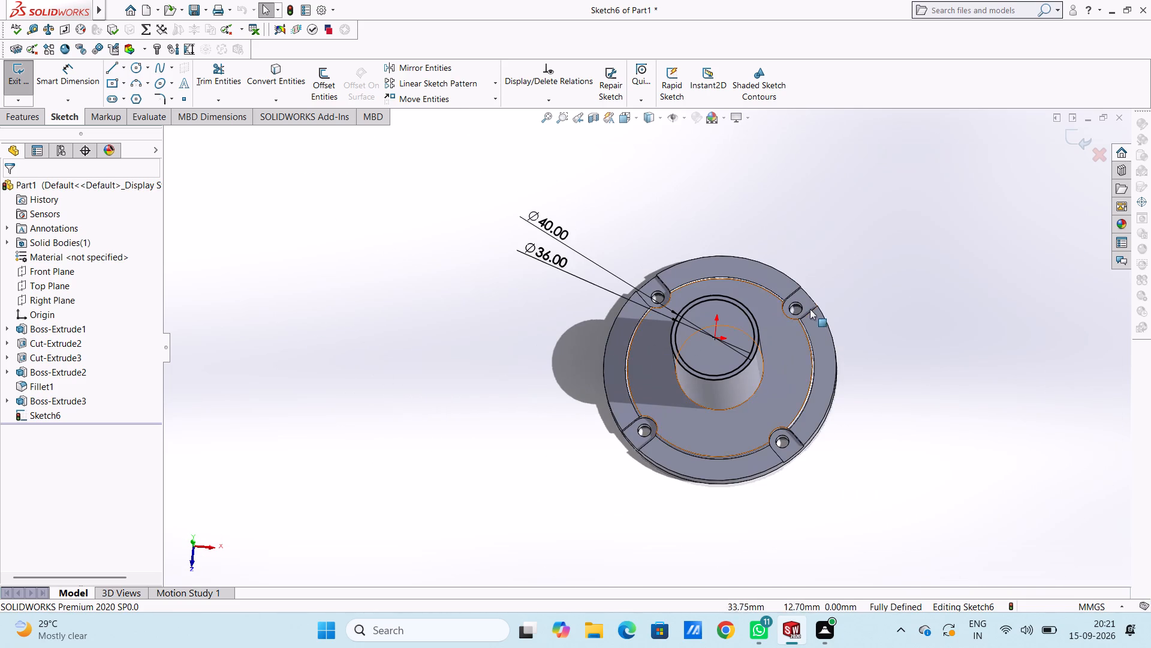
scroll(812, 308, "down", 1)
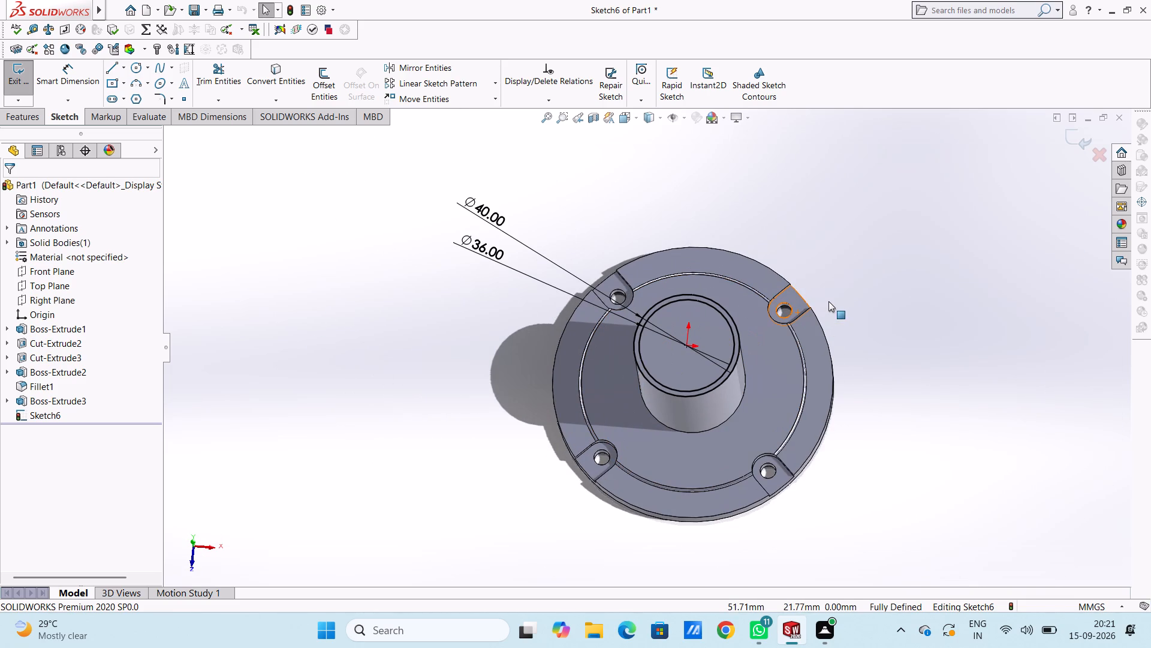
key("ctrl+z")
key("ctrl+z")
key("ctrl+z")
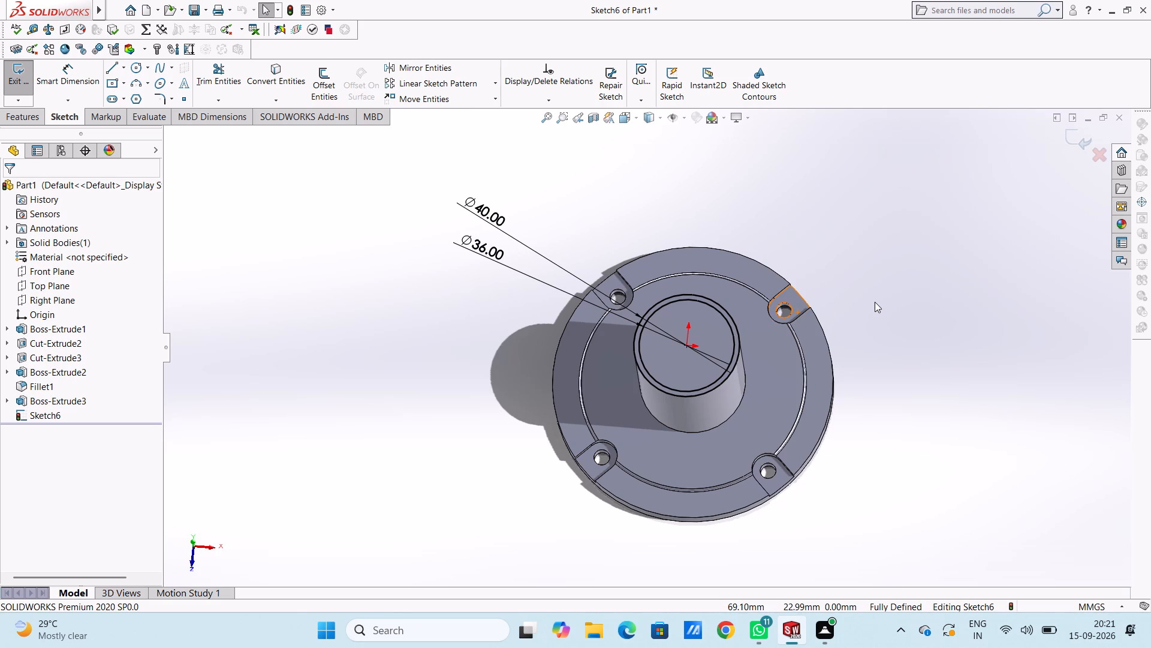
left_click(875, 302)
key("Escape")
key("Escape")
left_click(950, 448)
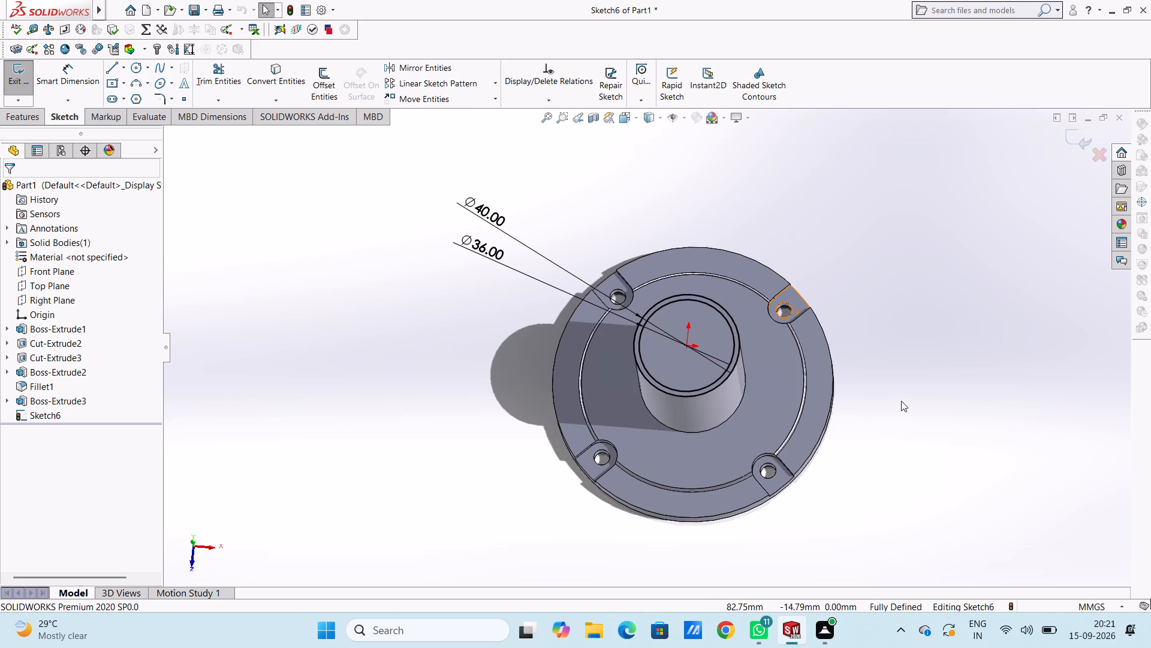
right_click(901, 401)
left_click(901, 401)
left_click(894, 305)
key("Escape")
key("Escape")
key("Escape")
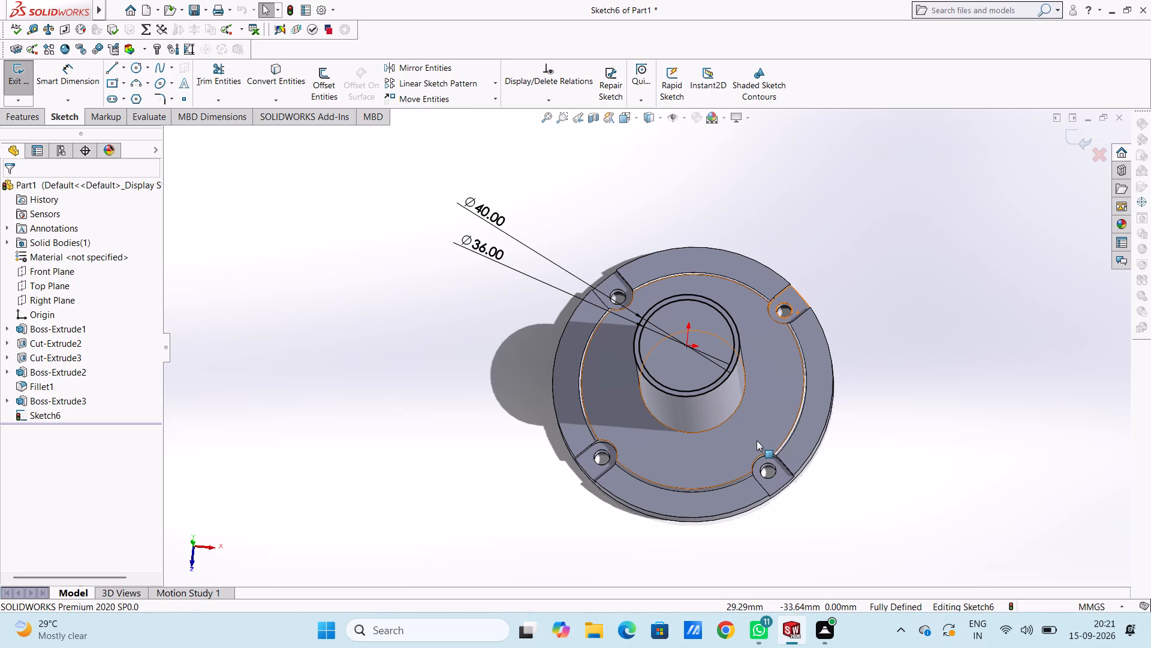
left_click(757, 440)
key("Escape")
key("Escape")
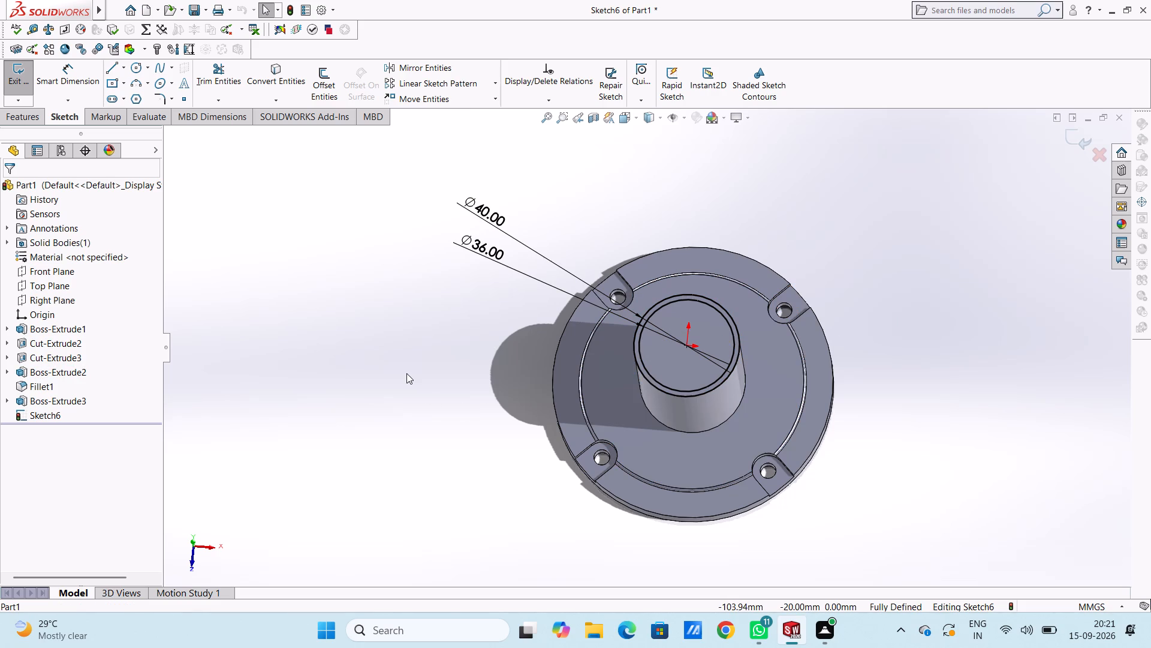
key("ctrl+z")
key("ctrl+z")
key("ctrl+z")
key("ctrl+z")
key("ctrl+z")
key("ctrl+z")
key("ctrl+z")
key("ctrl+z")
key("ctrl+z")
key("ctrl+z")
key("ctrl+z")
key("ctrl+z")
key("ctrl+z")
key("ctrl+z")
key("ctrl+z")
Redo the exit from Sketch6 with its 40 mm and 36 mm circles.
key("ctrl+y")
key("ctrl+y")
key("ctrl+y")
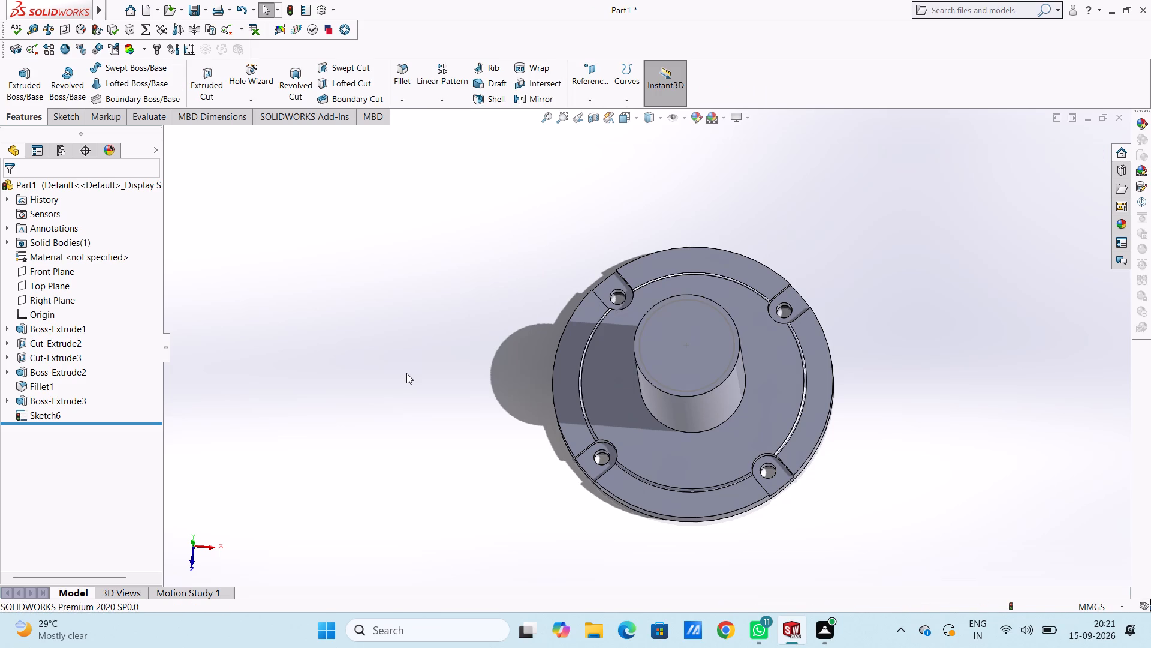
key("ctrl+y")
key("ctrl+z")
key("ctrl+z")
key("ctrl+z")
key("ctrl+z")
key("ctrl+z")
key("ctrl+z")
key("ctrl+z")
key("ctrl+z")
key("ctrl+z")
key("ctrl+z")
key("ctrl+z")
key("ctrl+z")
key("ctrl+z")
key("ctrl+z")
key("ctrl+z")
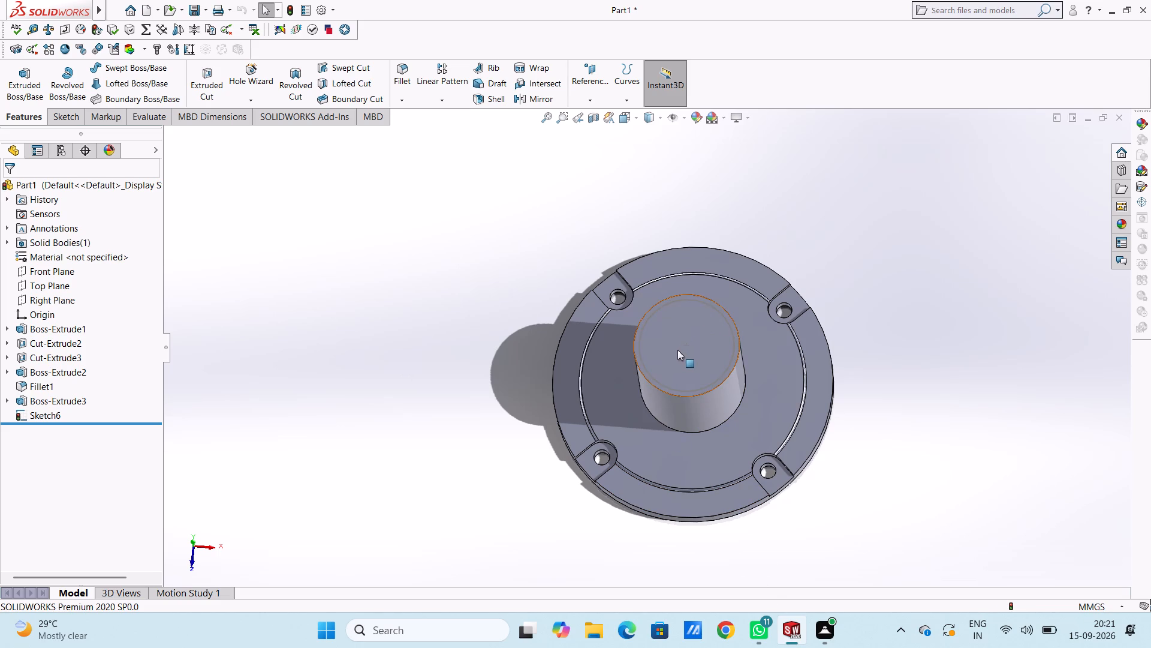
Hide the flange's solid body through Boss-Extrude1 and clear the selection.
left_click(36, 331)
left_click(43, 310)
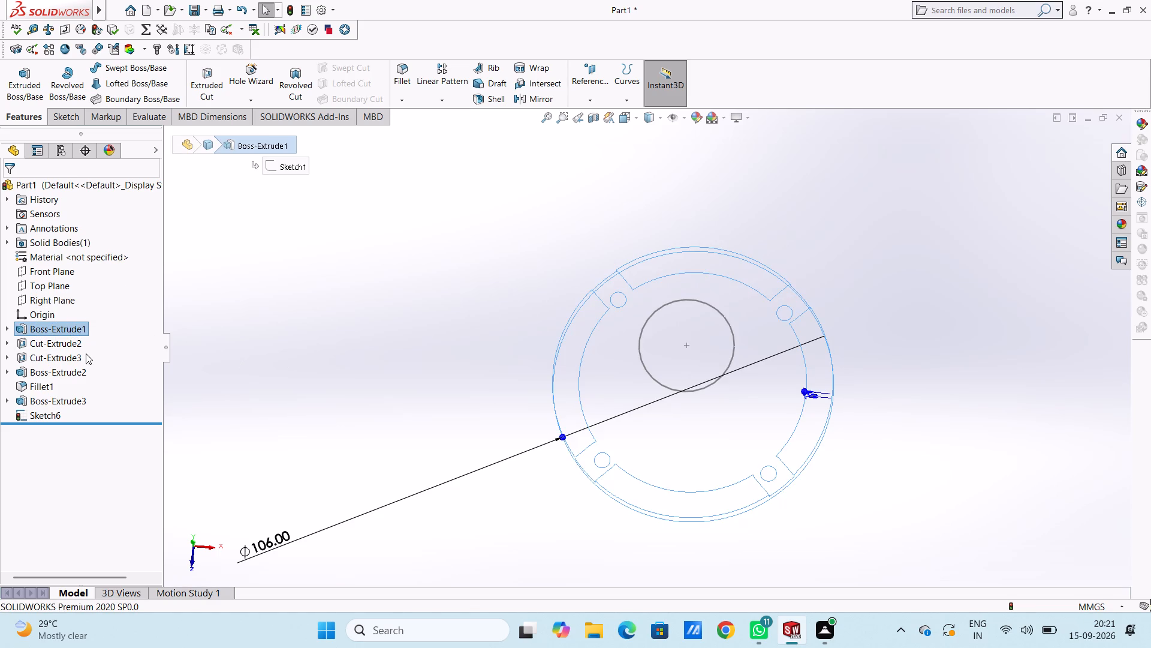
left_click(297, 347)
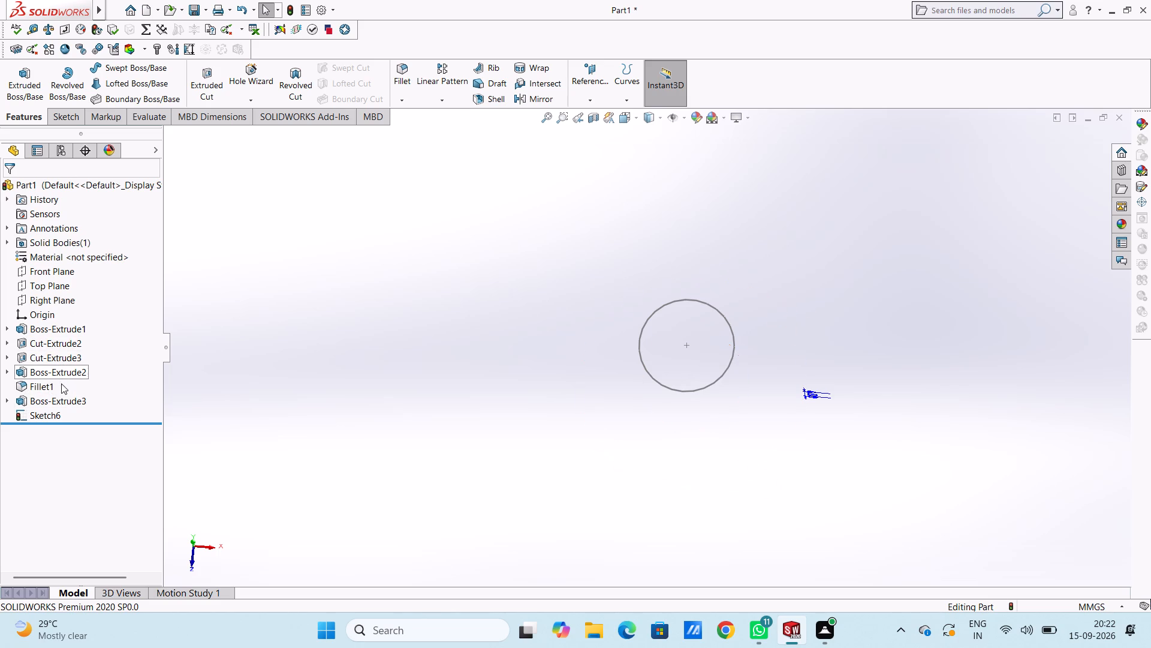
Hide Sketch6, the cylinder-top circle sketch, and clear the selection.
left_click(61, 412)
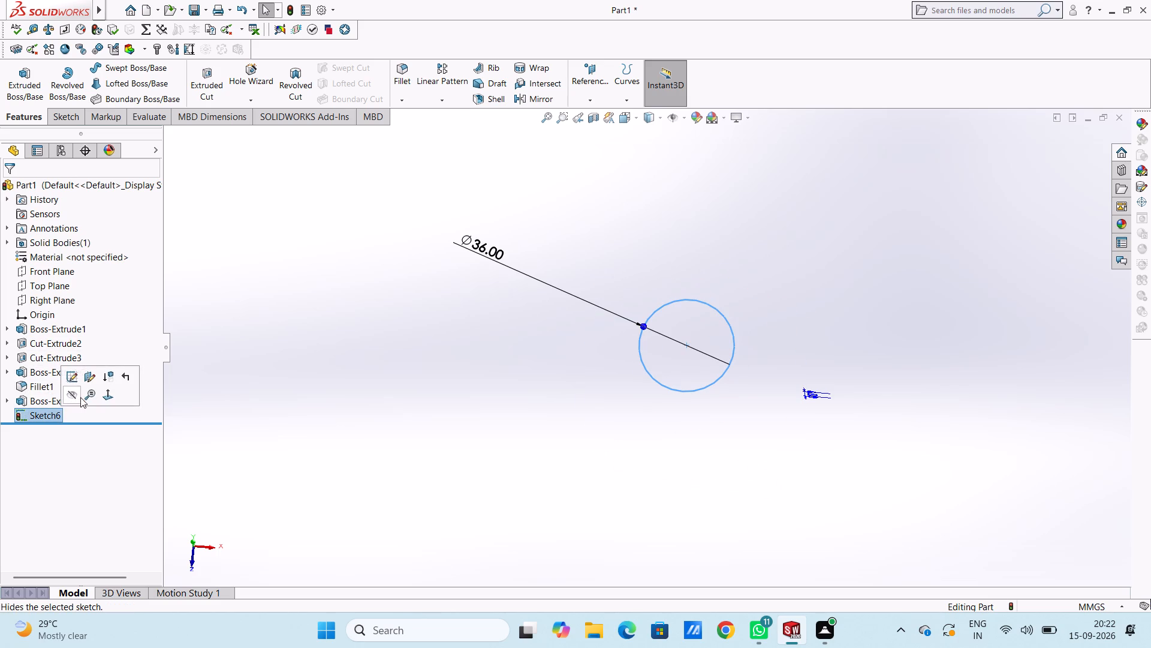
left_click(73, 396)
left_click(261, 387)
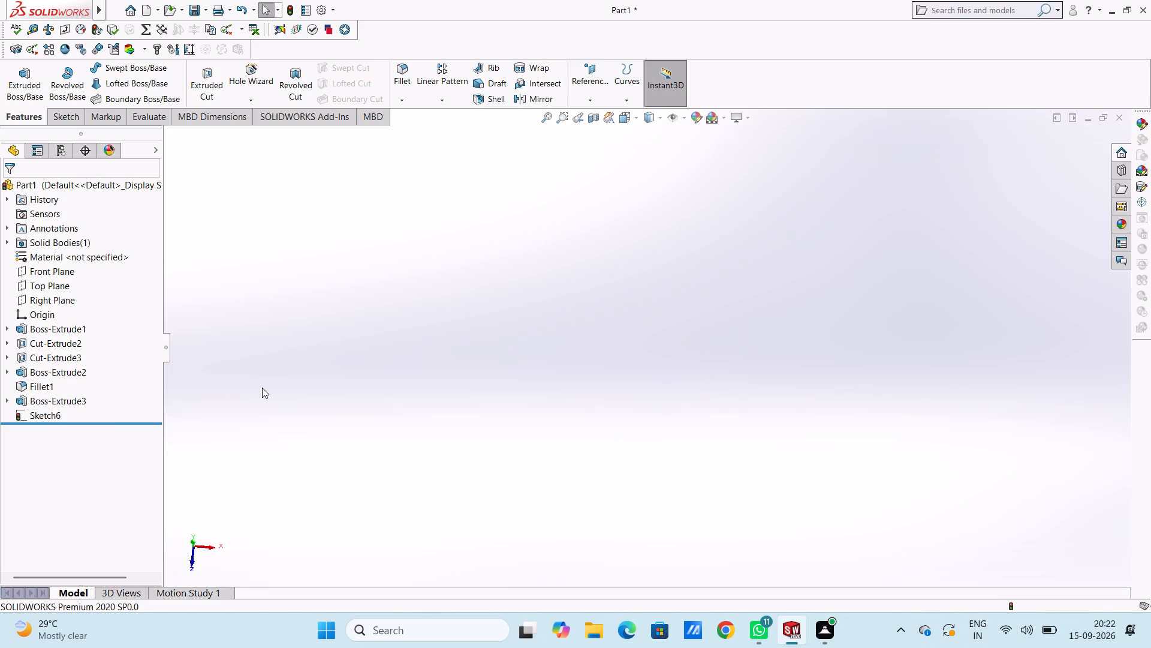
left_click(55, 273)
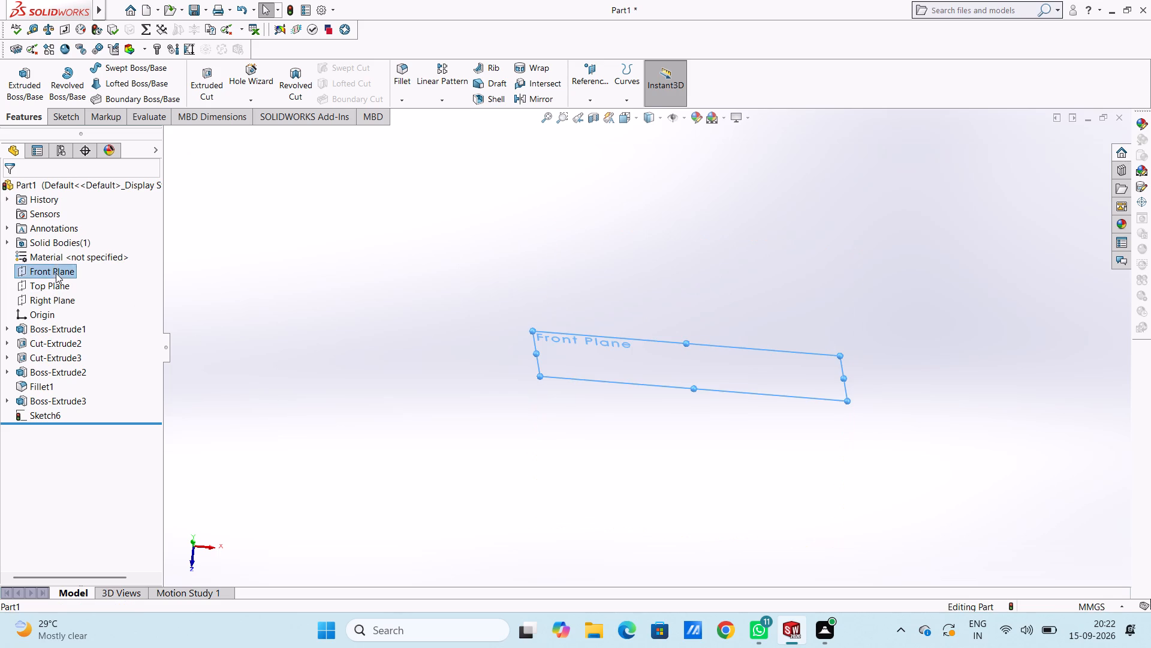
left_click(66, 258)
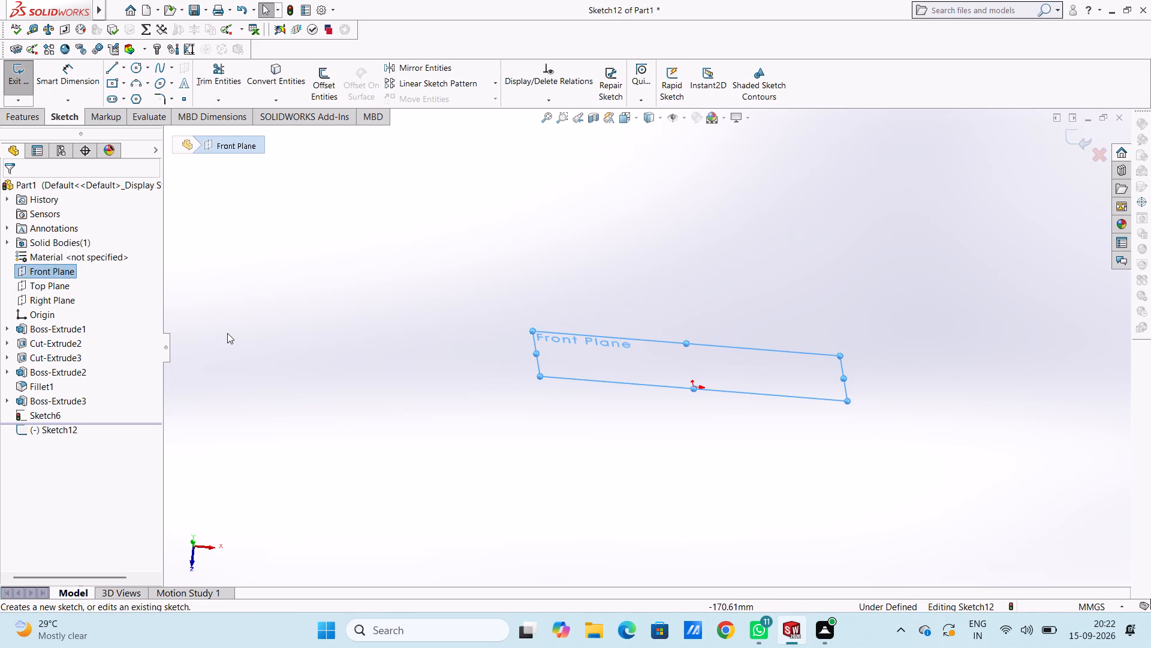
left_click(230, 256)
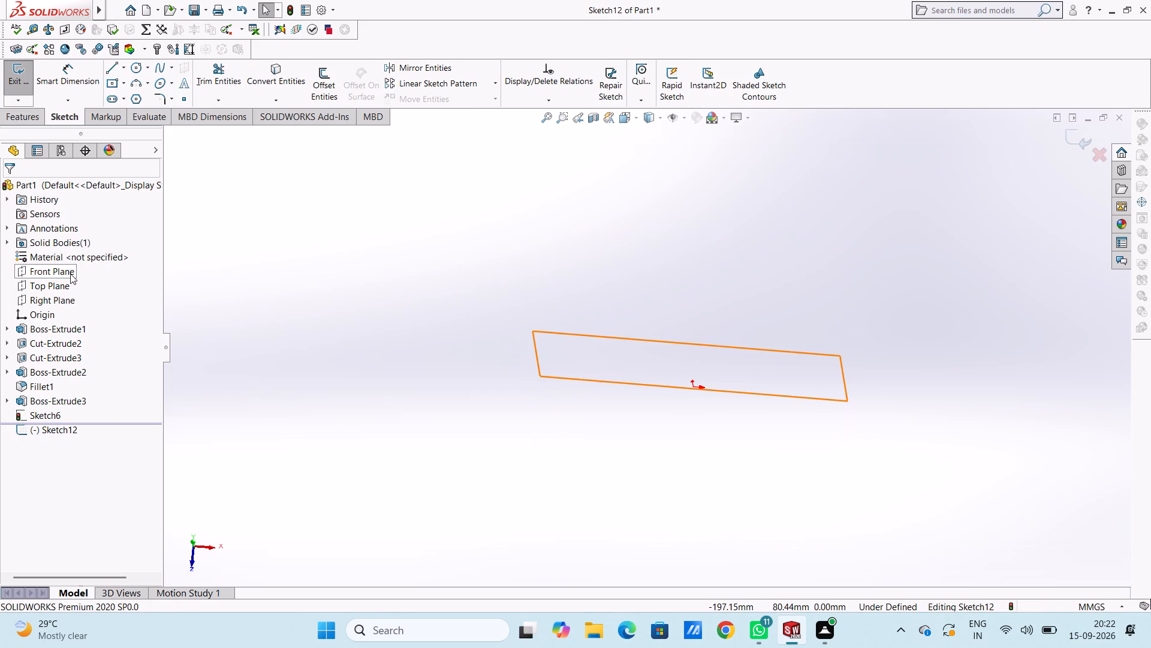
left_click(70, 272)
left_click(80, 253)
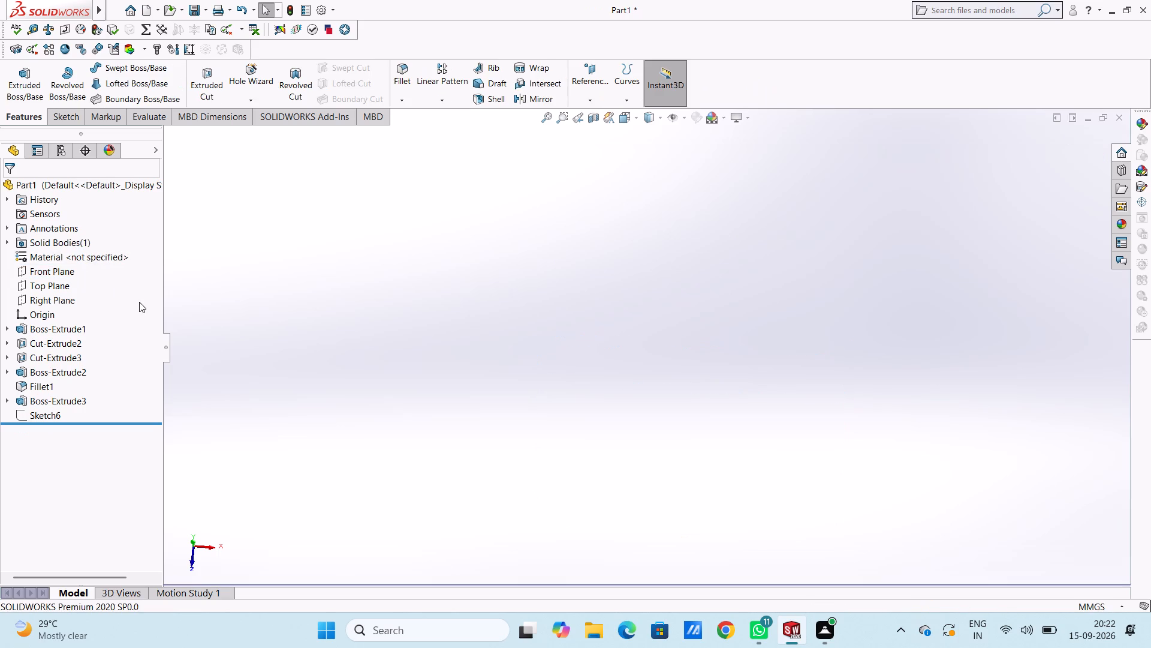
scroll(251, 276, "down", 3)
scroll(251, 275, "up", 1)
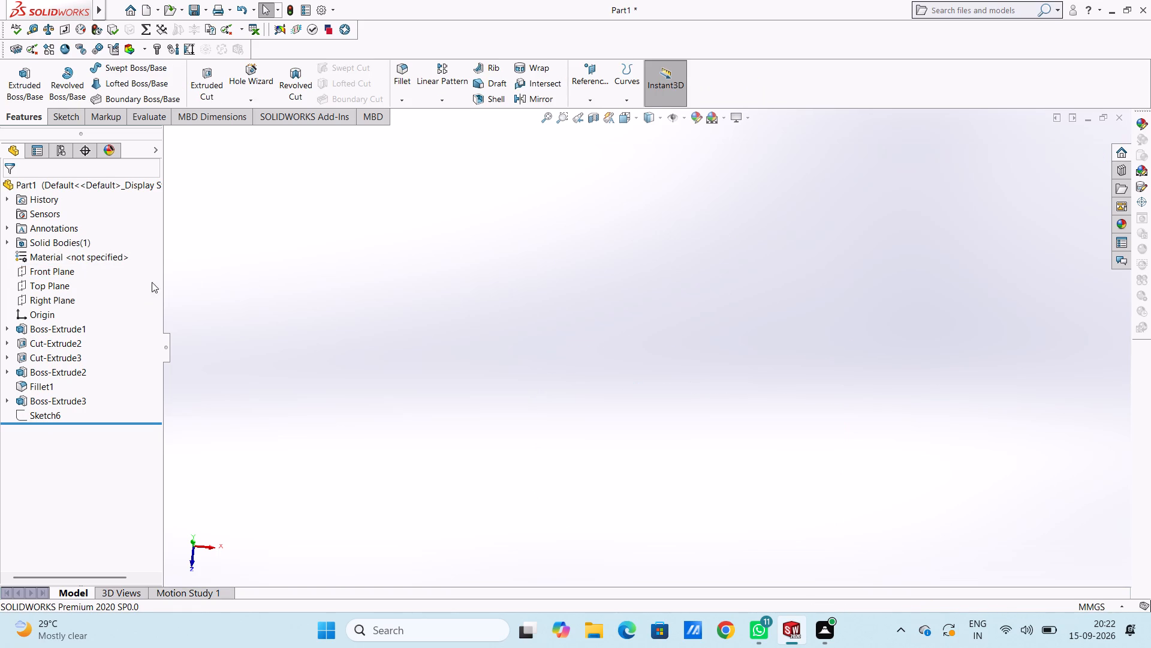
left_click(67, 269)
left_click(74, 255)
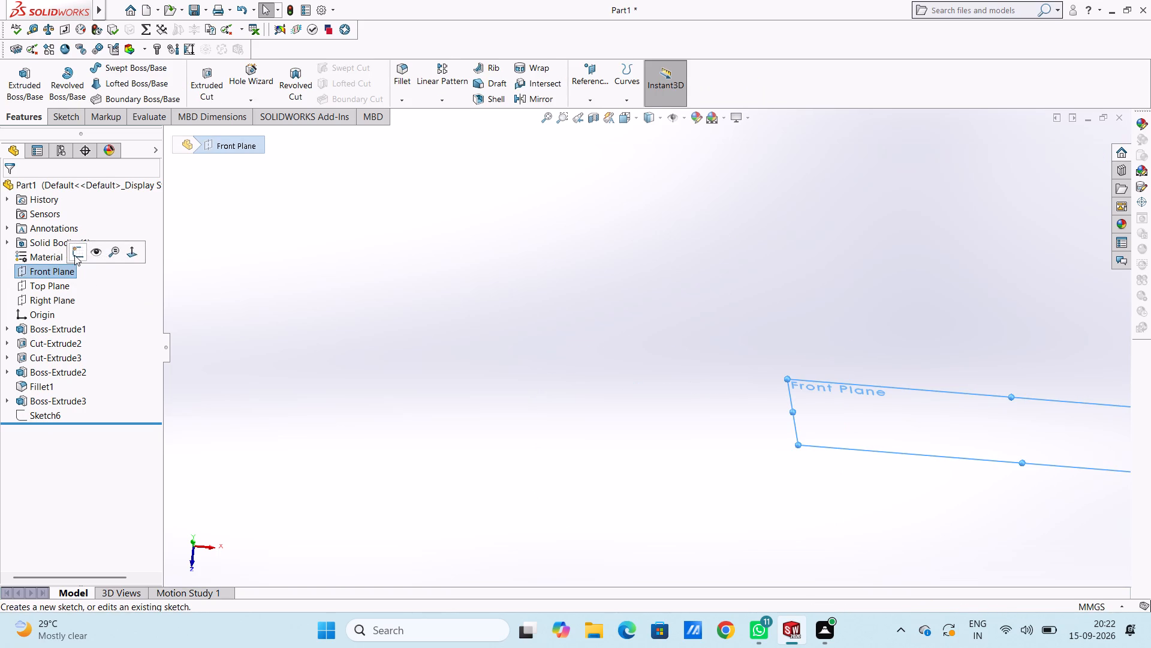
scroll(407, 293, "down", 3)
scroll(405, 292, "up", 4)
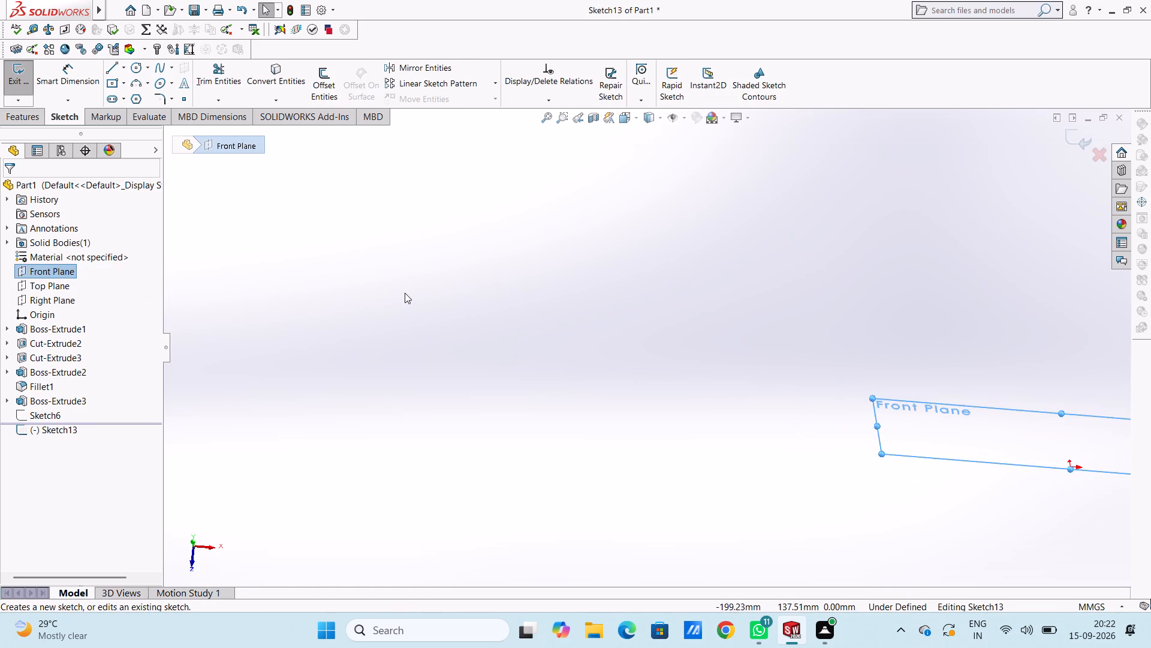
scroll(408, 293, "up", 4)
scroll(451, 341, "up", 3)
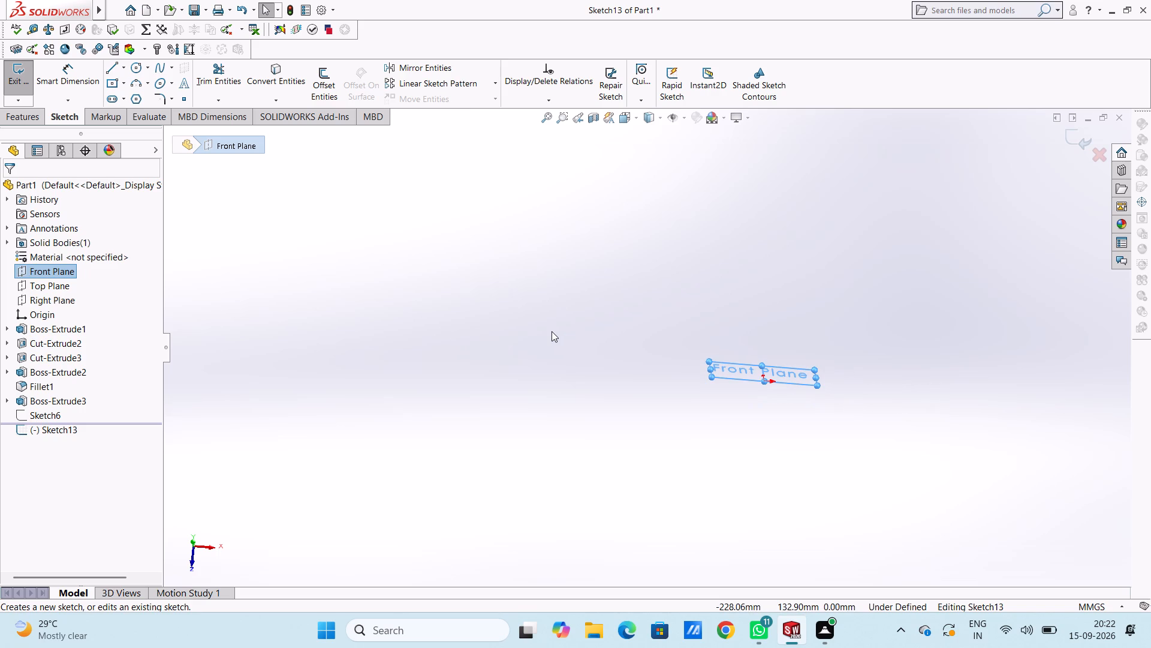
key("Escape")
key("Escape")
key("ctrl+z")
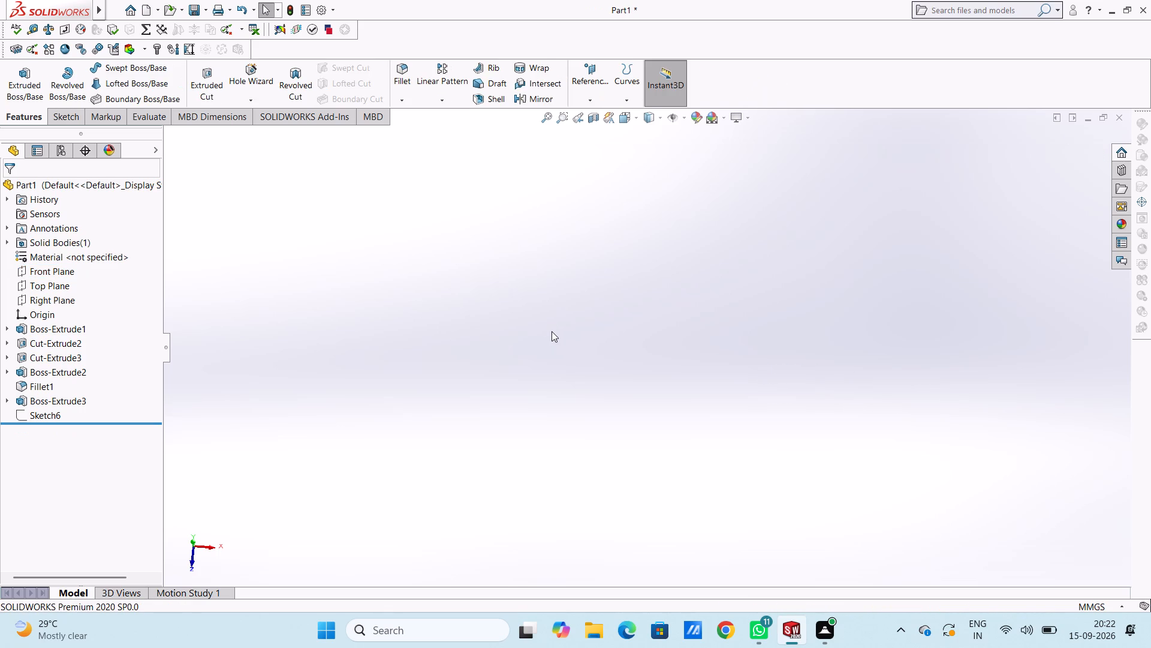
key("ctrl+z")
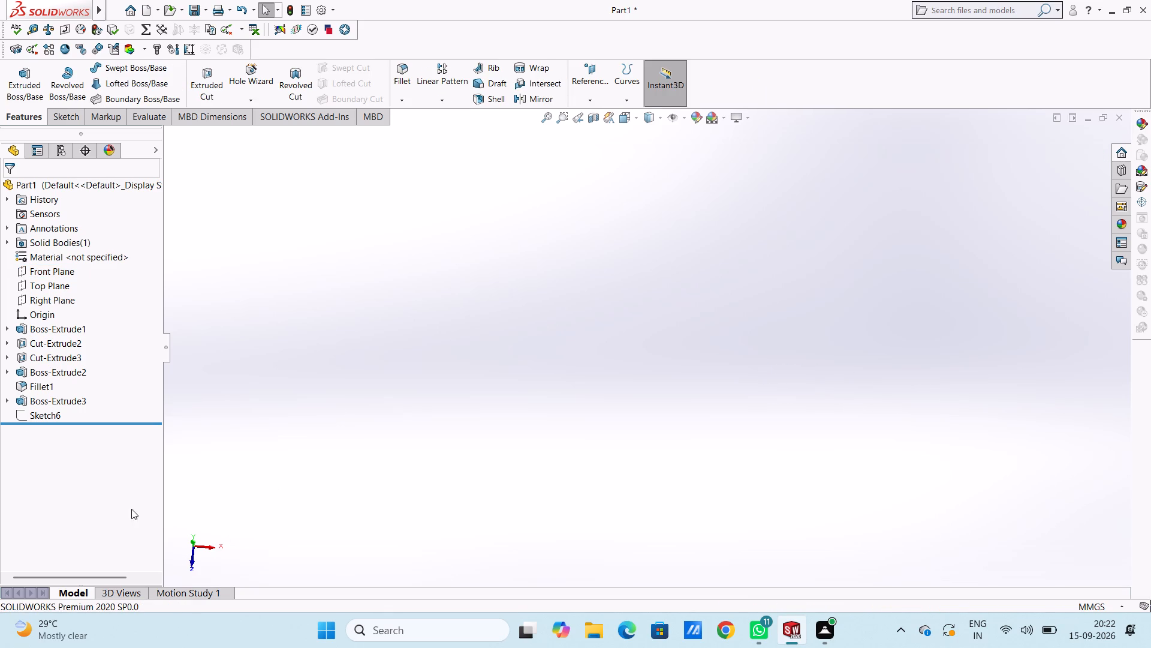
Start a new sketch on the Front Plane and clear the plane selection.
left_click(55, 276)
left_click(62, 256)
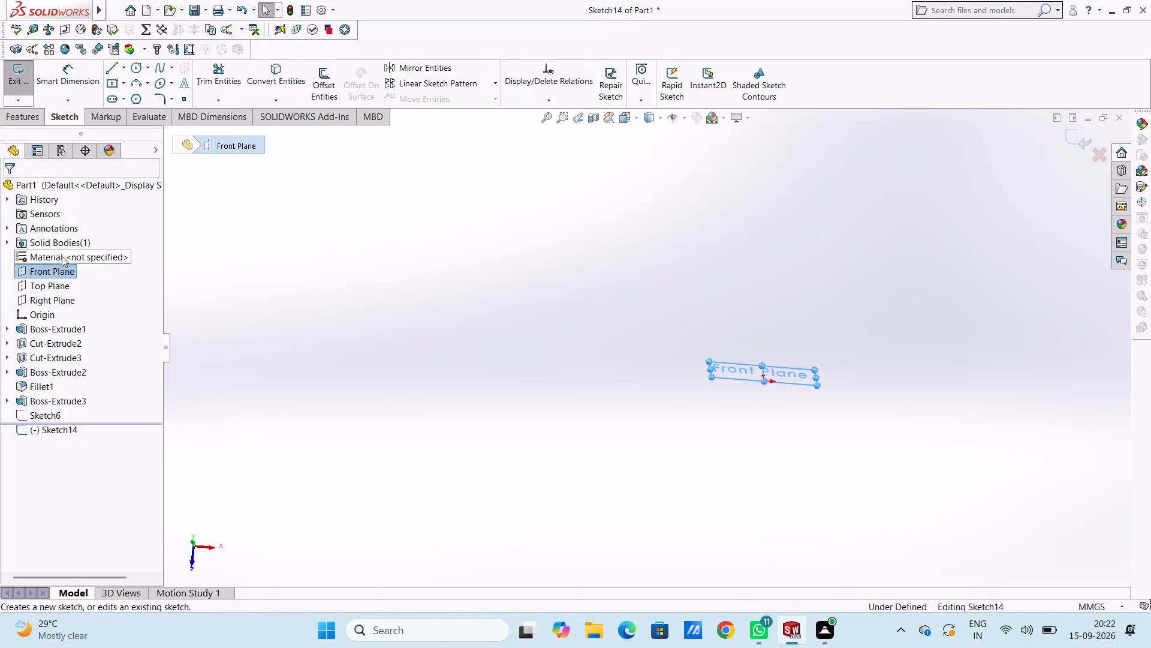
left_click(342, 328)
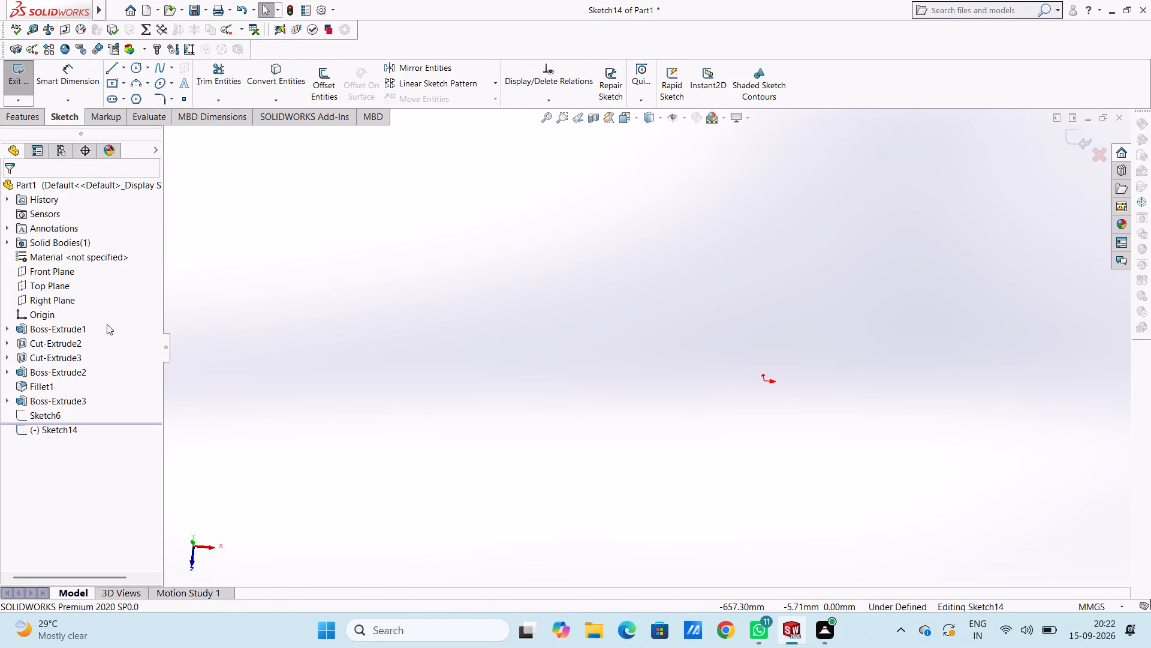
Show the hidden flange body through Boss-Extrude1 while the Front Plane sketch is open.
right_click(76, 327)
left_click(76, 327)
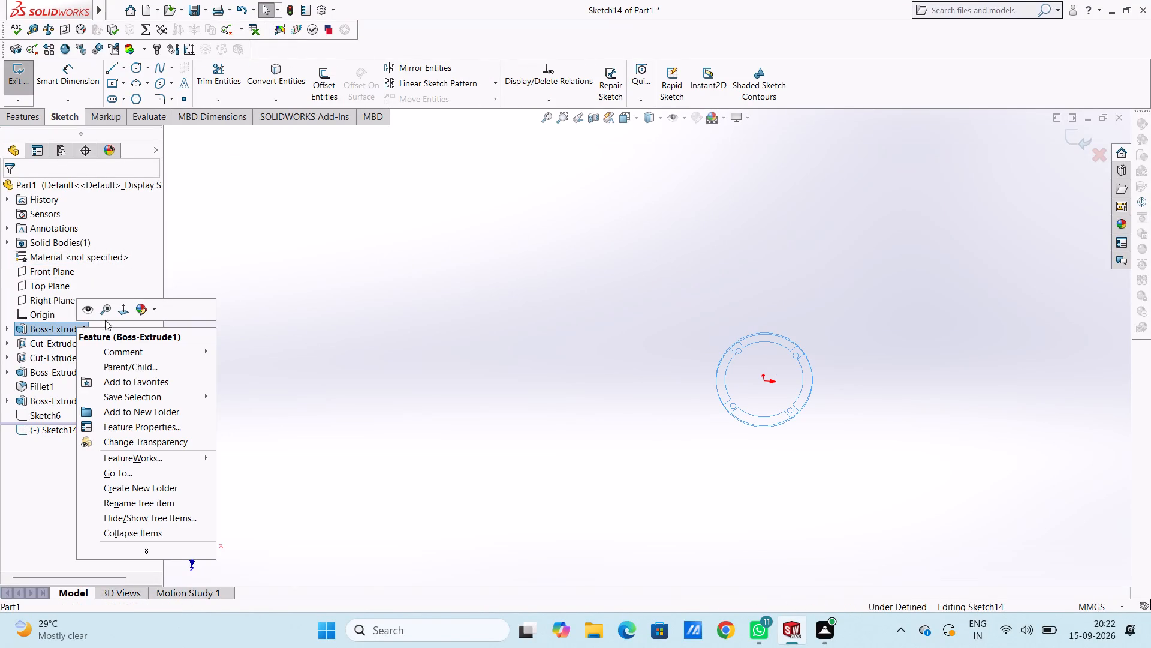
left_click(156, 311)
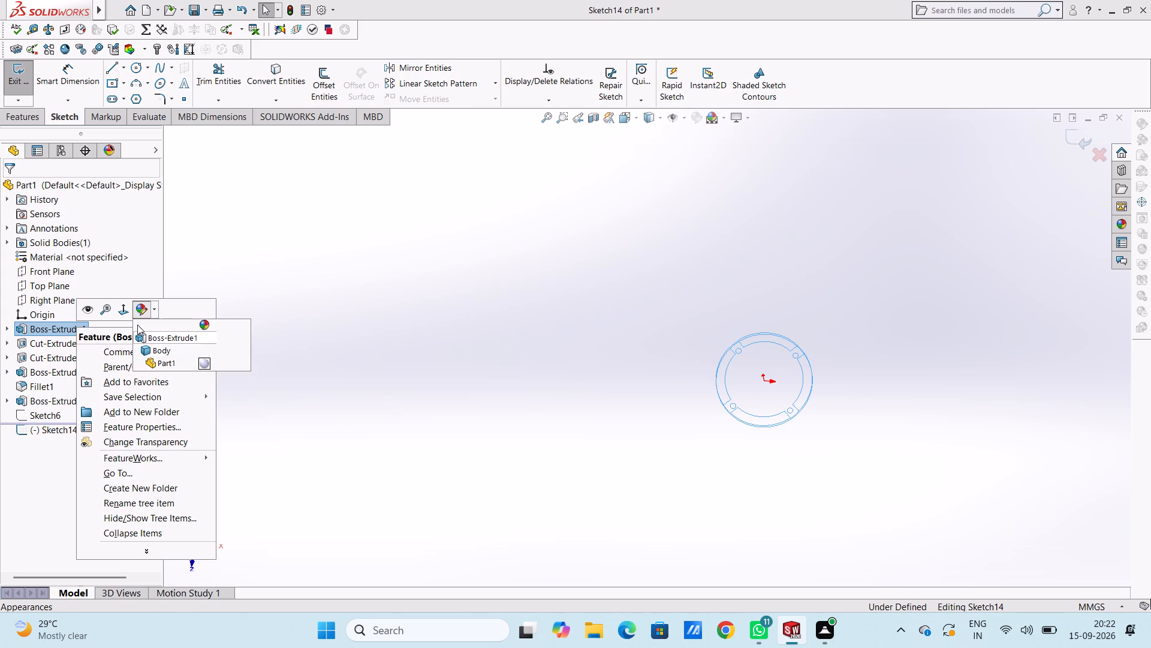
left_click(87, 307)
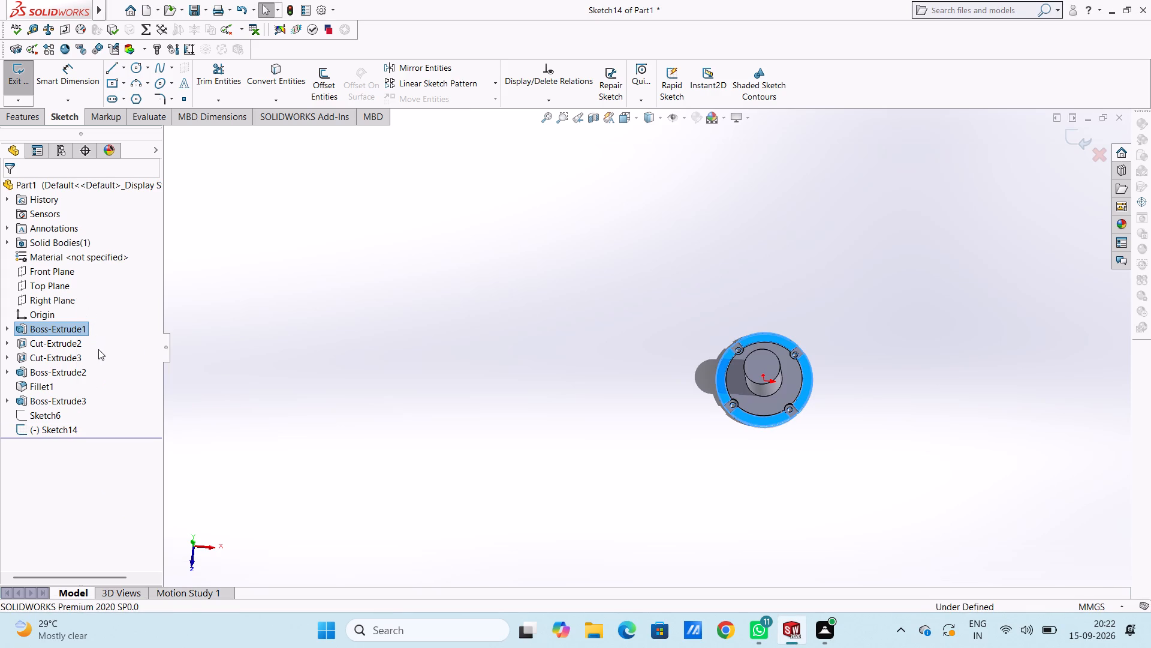
Hide the solid body through Cut-Extrude2, leaving the Front Plane sketch open.
left_click(83, 345)
left_click(97, 331)
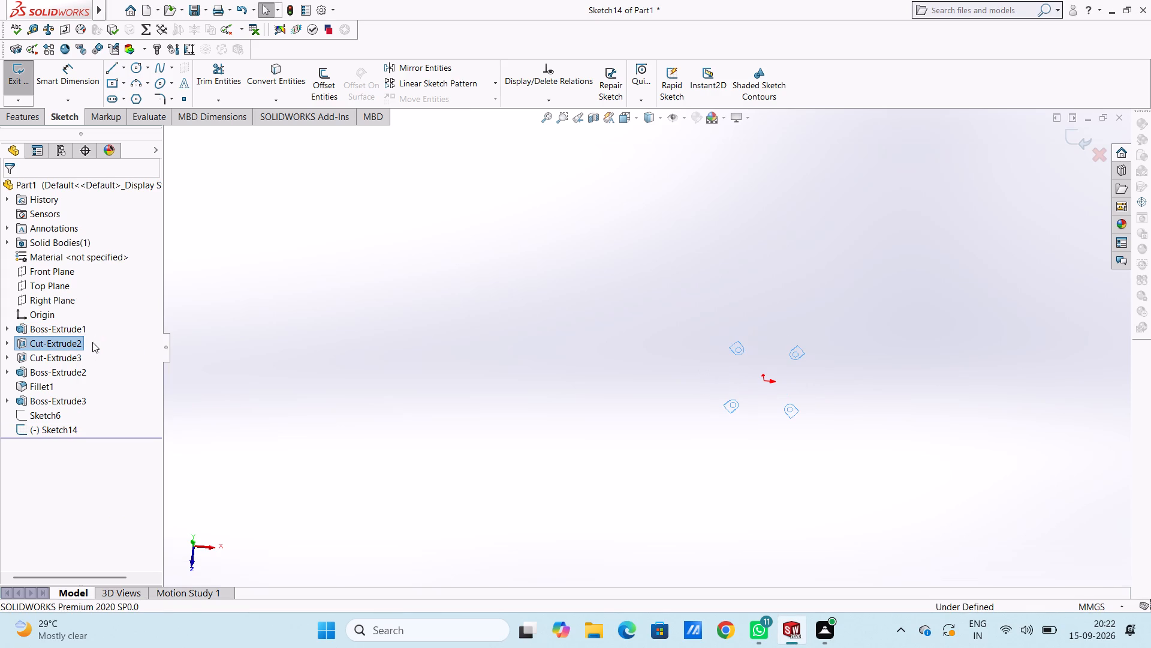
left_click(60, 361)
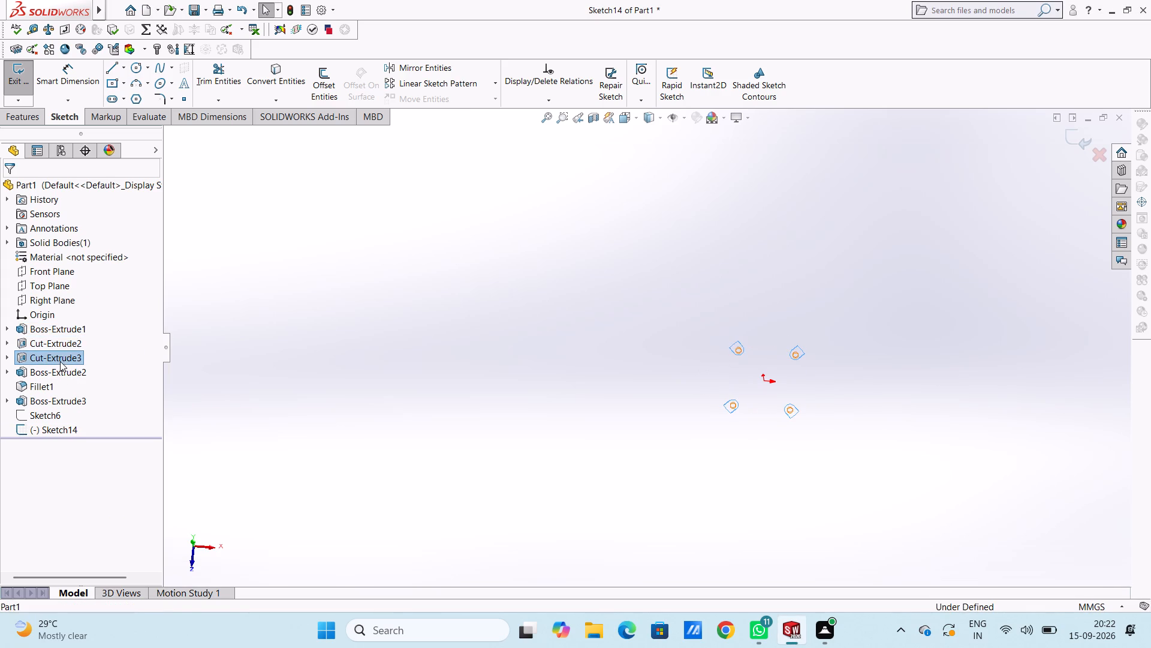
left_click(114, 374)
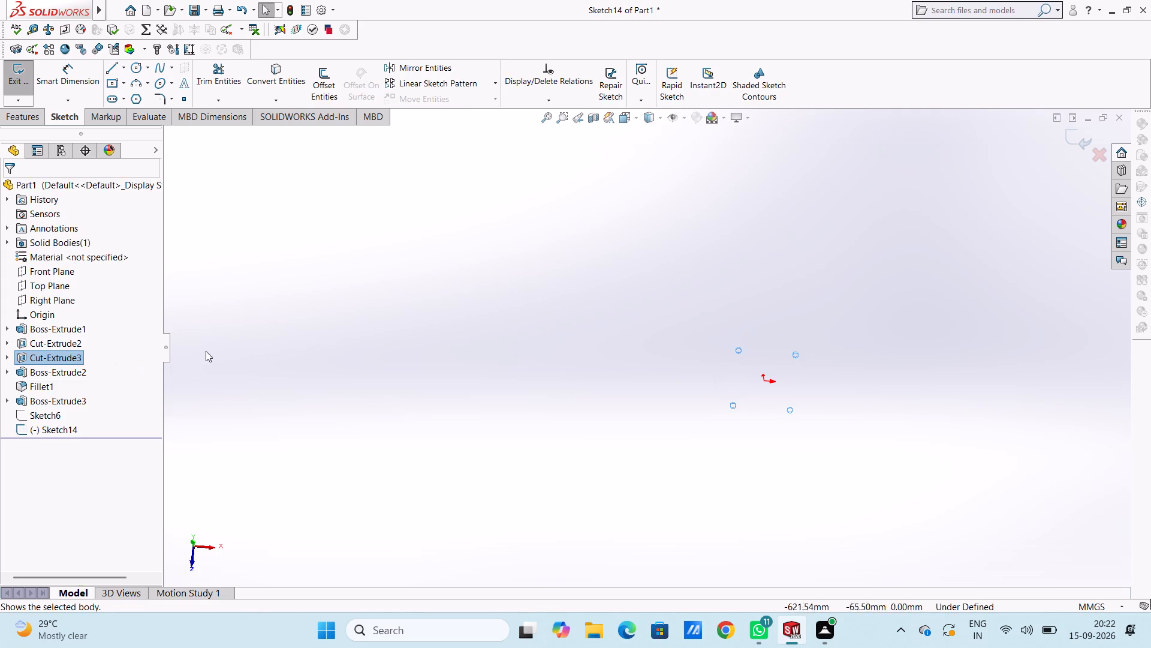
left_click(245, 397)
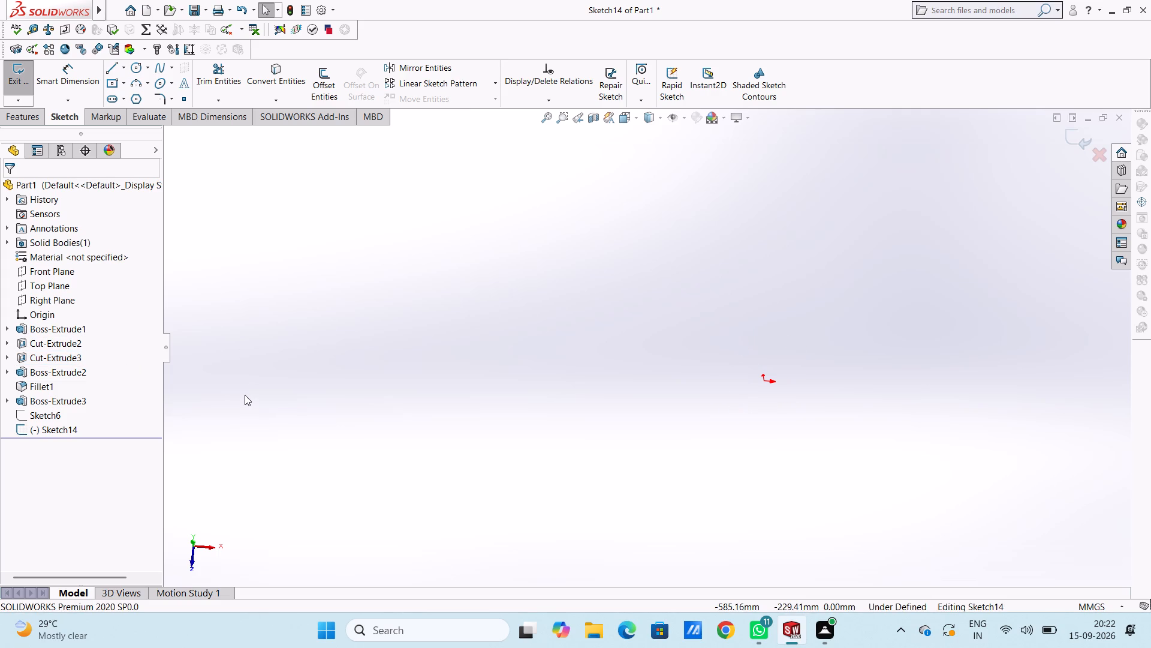
Undo the body hiding and the new Front Plane sketch to bring back the solid flange with its cylinder.
key("ctrl+z")
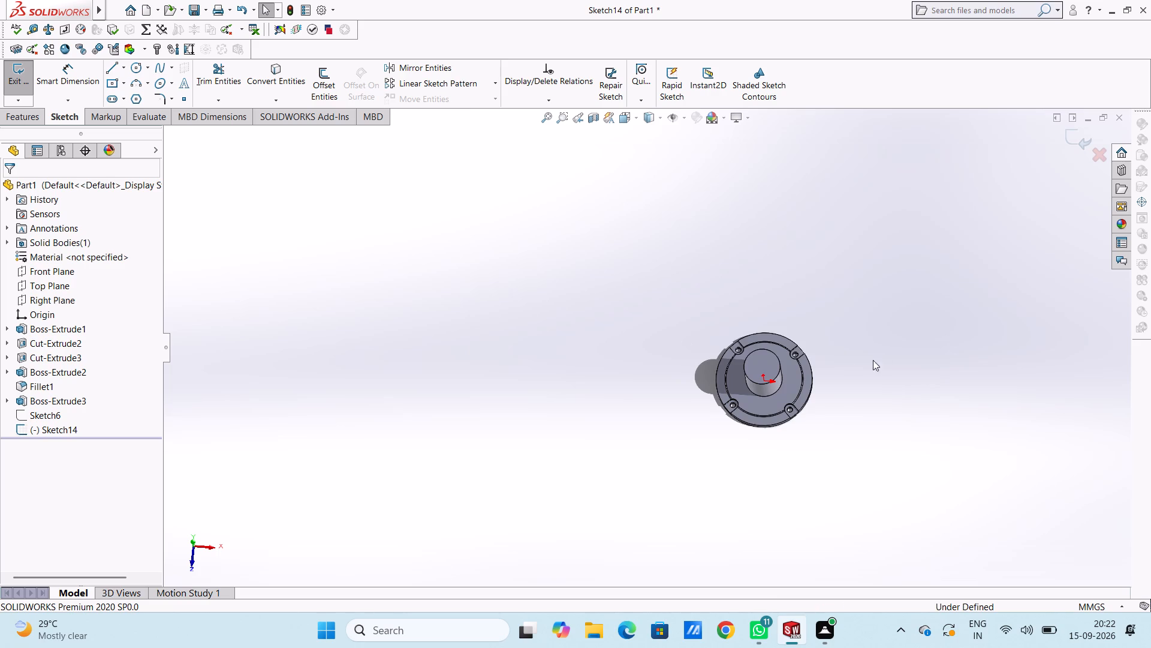
scroll(807, 359, "down", 3, "ctrl")
key("ctrl+z")
key("ctrl+z")
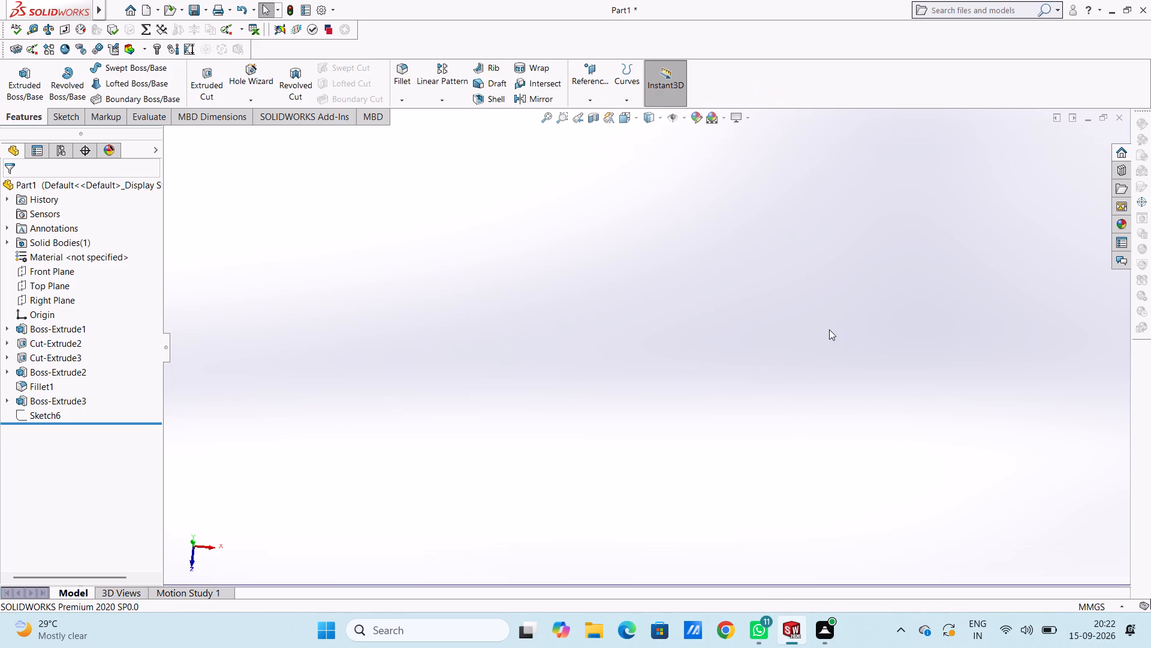
key("ctrl+z")
key("ctrl+z")
key("ctrl+z")
key("ctrl+z")
key("ctrl+z")
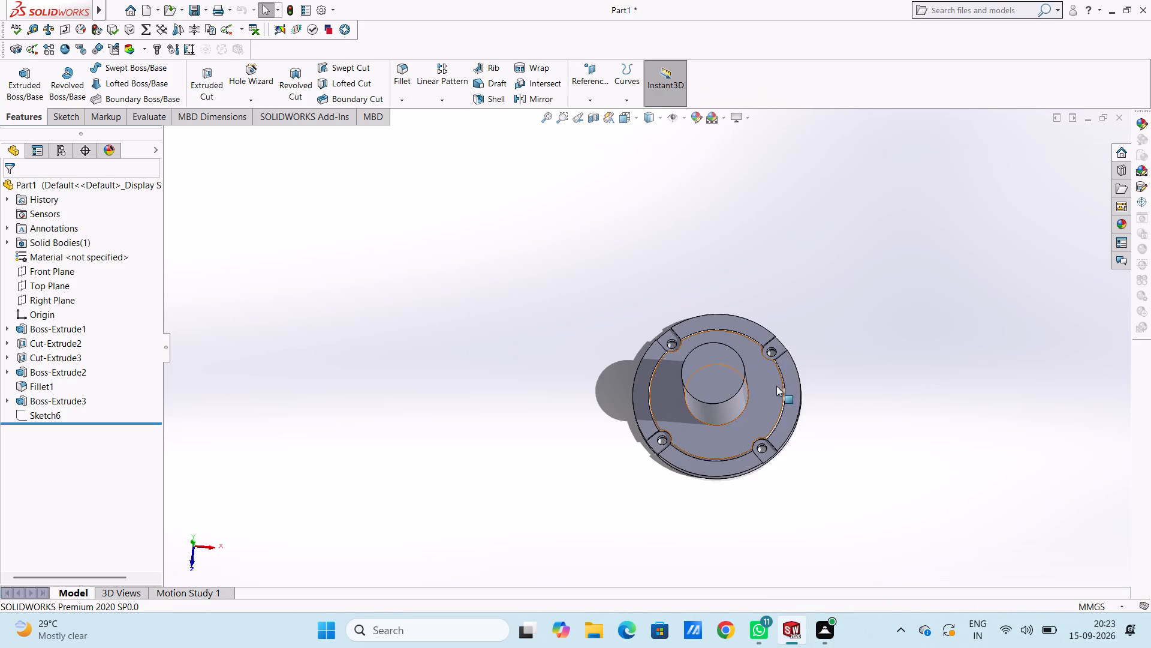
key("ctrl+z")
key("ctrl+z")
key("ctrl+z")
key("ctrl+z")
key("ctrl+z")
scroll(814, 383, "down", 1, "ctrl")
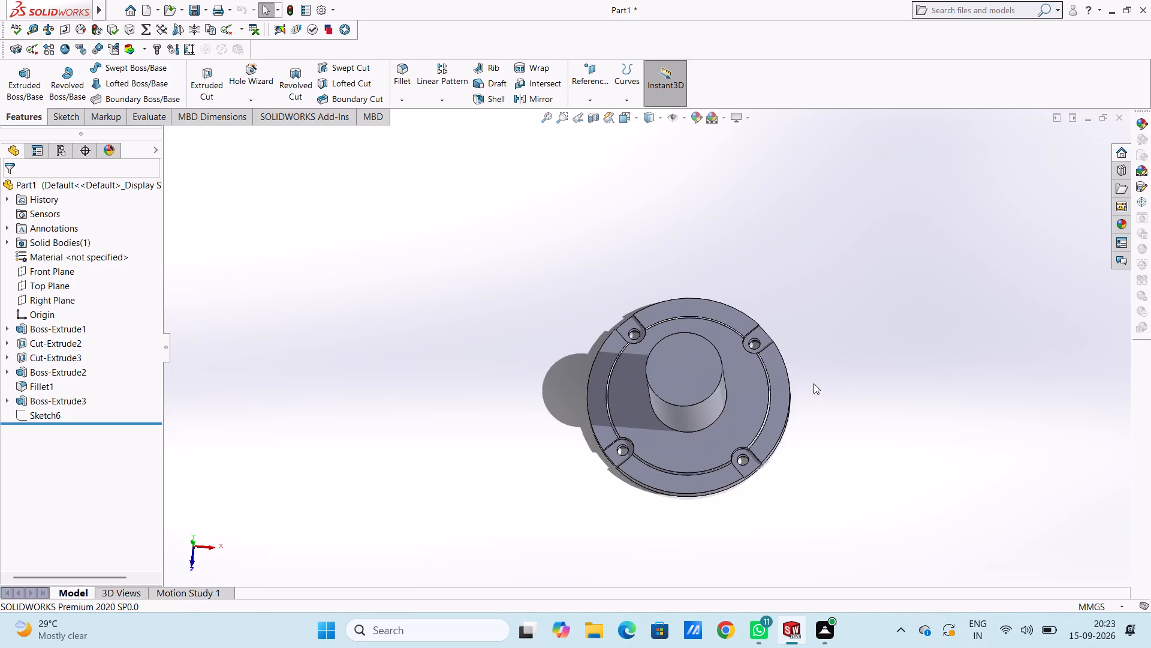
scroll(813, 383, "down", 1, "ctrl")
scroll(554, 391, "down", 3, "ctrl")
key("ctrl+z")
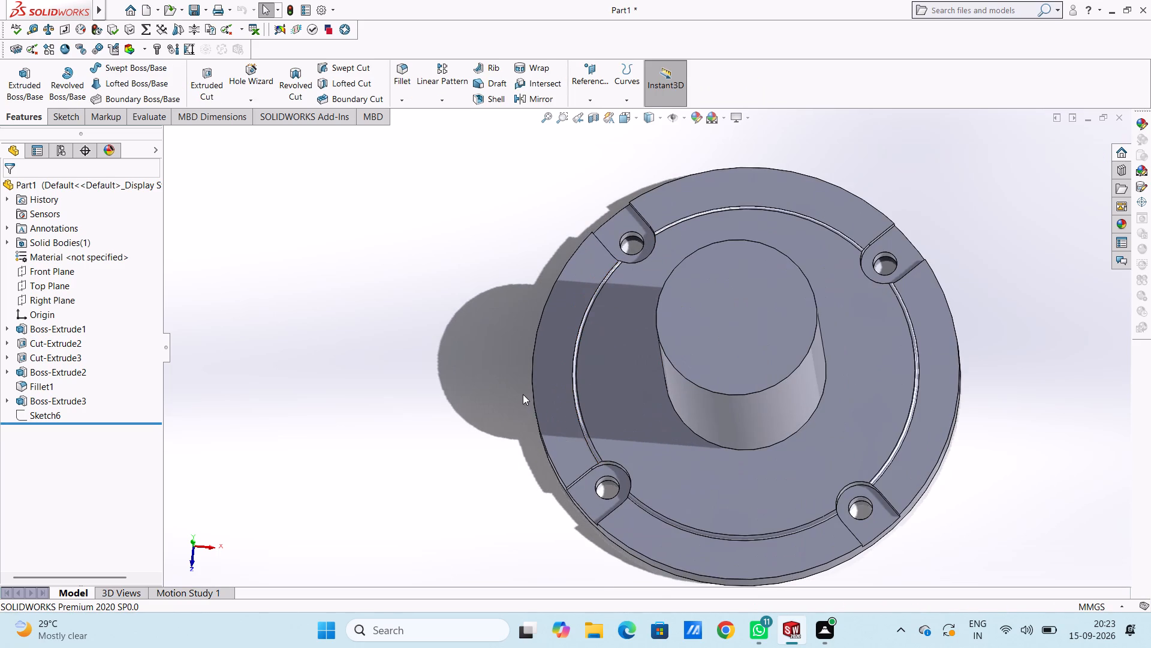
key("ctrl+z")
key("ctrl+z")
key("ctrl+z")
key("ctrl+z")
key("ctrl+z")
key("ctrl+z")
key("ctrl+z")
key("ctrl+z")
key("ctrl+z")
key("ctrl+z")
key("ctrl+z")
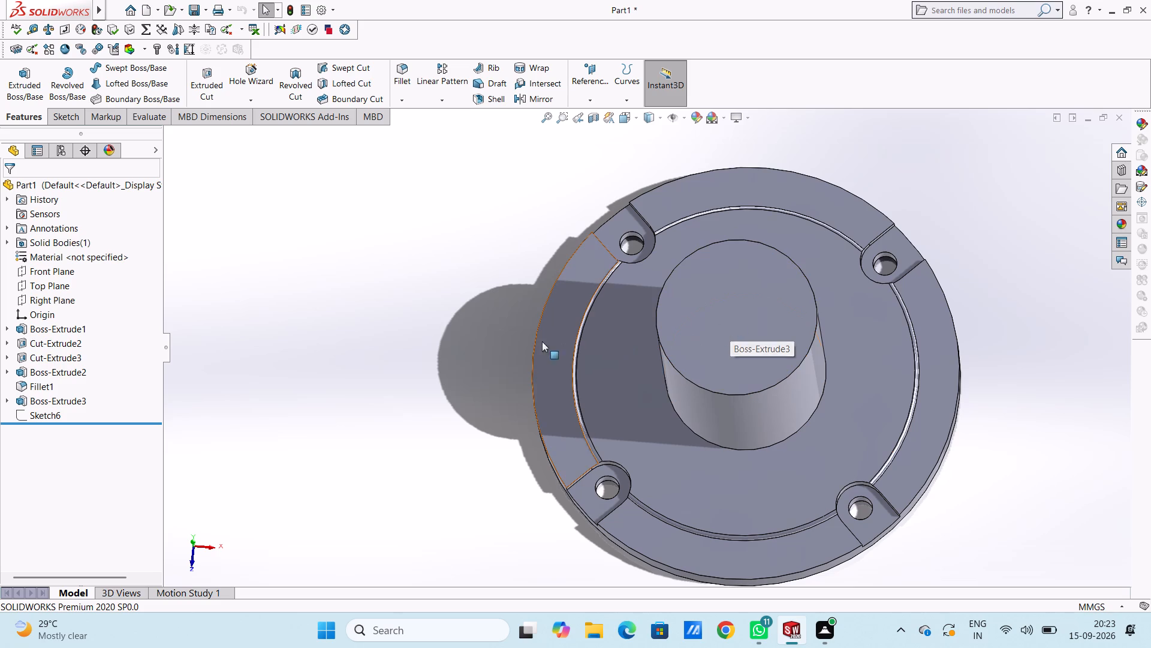
Start a sketch on the cylinder's top face and draw a 16 mm radius circle centred on the origin.
key("ctrl+1")
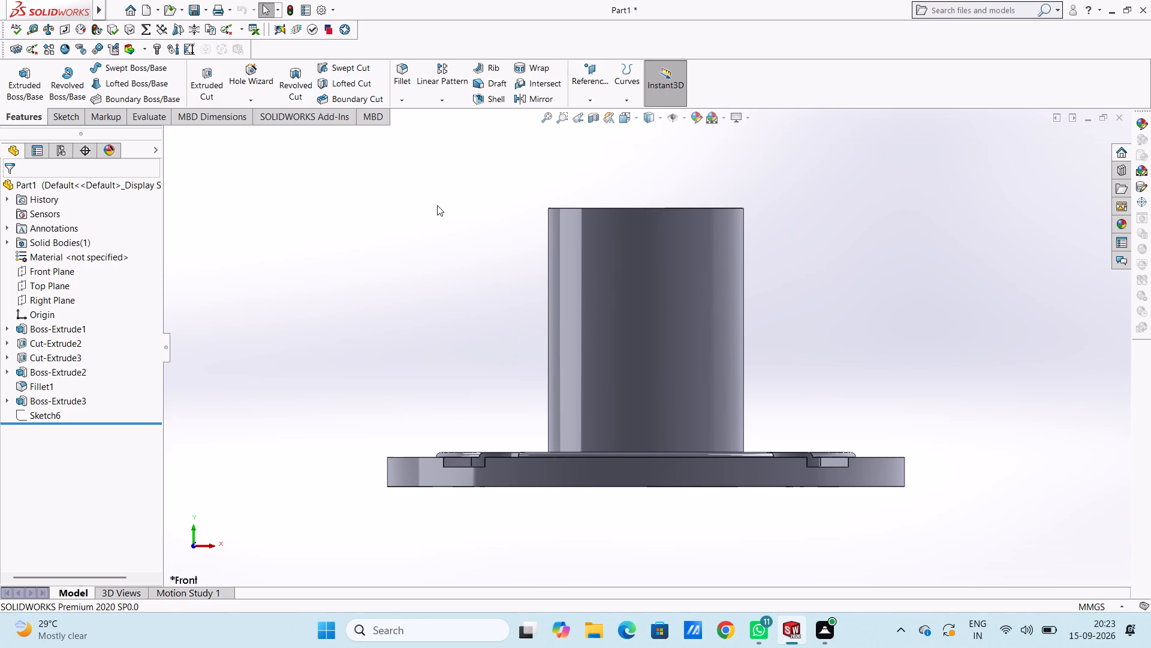
key("ctrl+5")
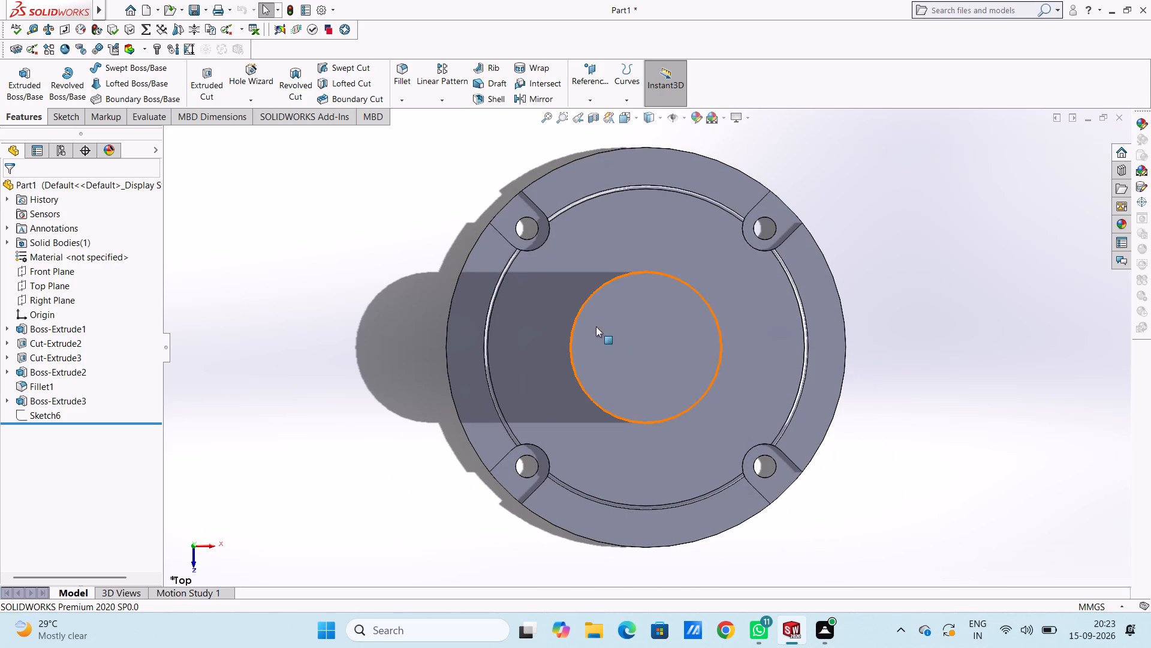
left_click(647, 340)
left_click(698, 311)
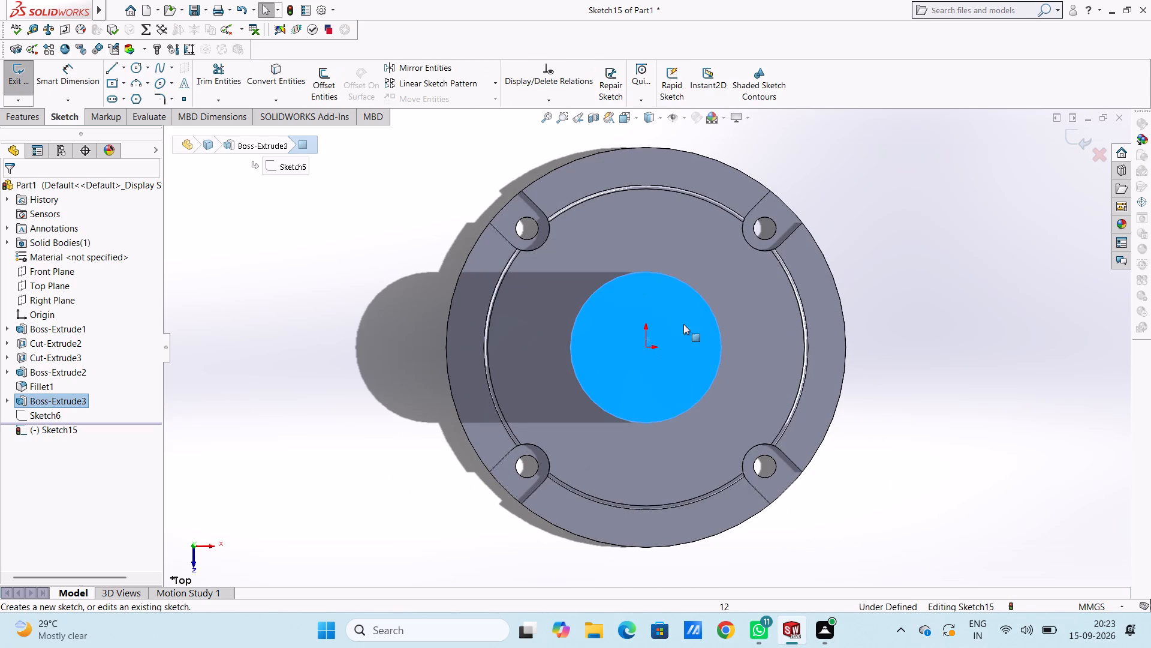
left_click(325, 313)
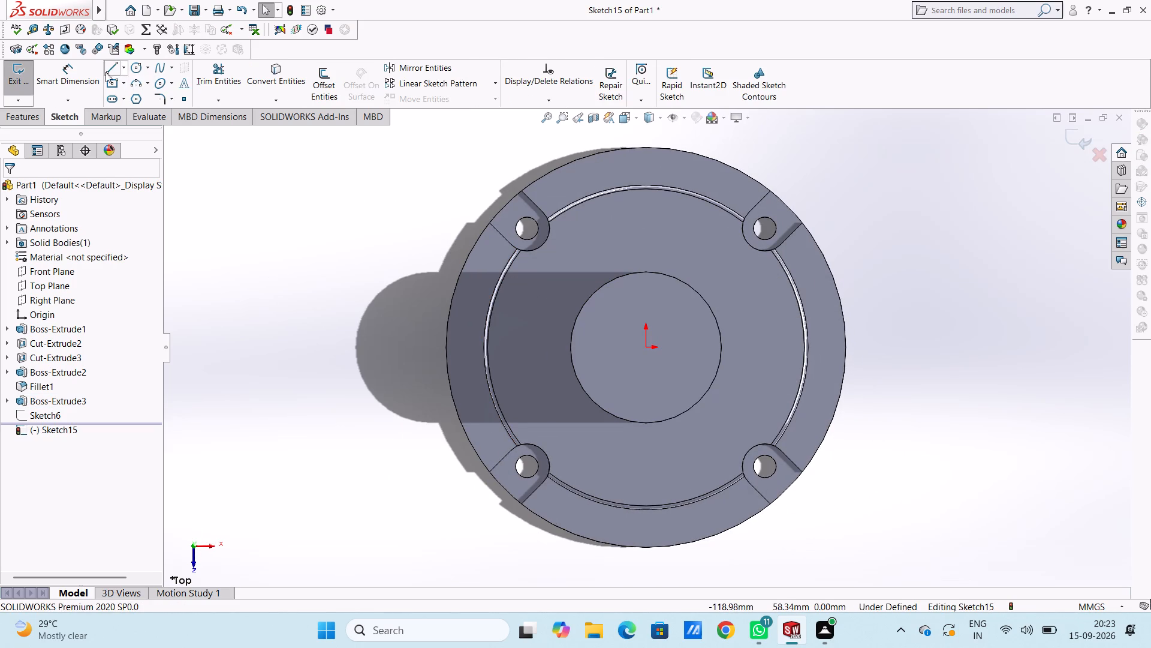
left_click(137, 67)
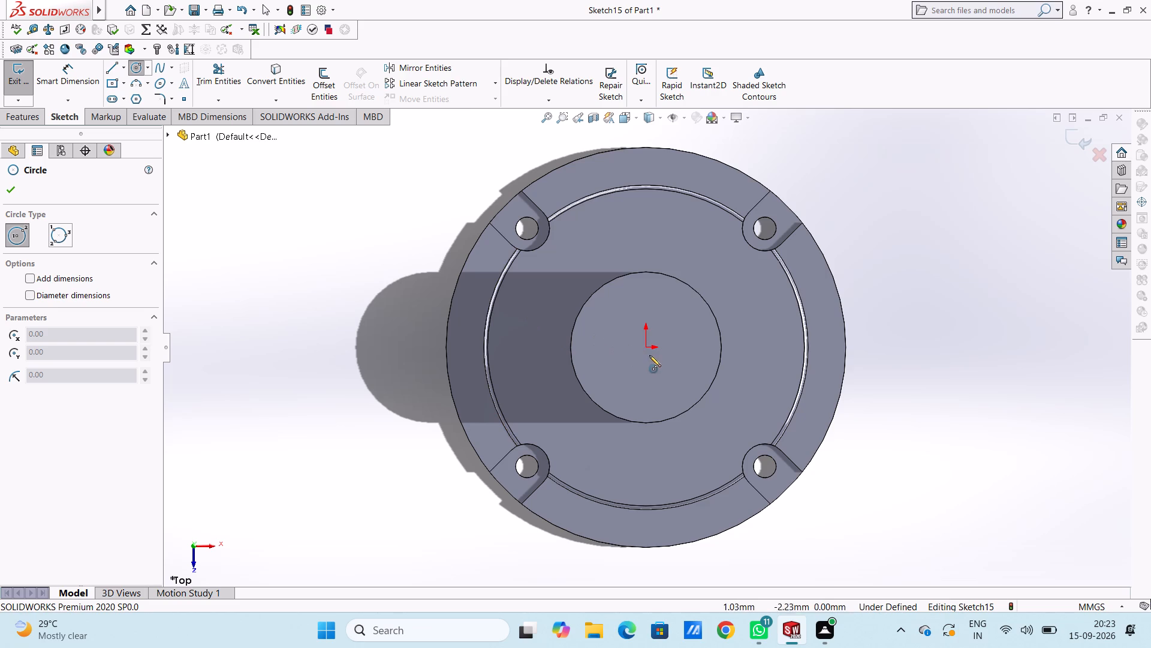
left_click(644, 346)
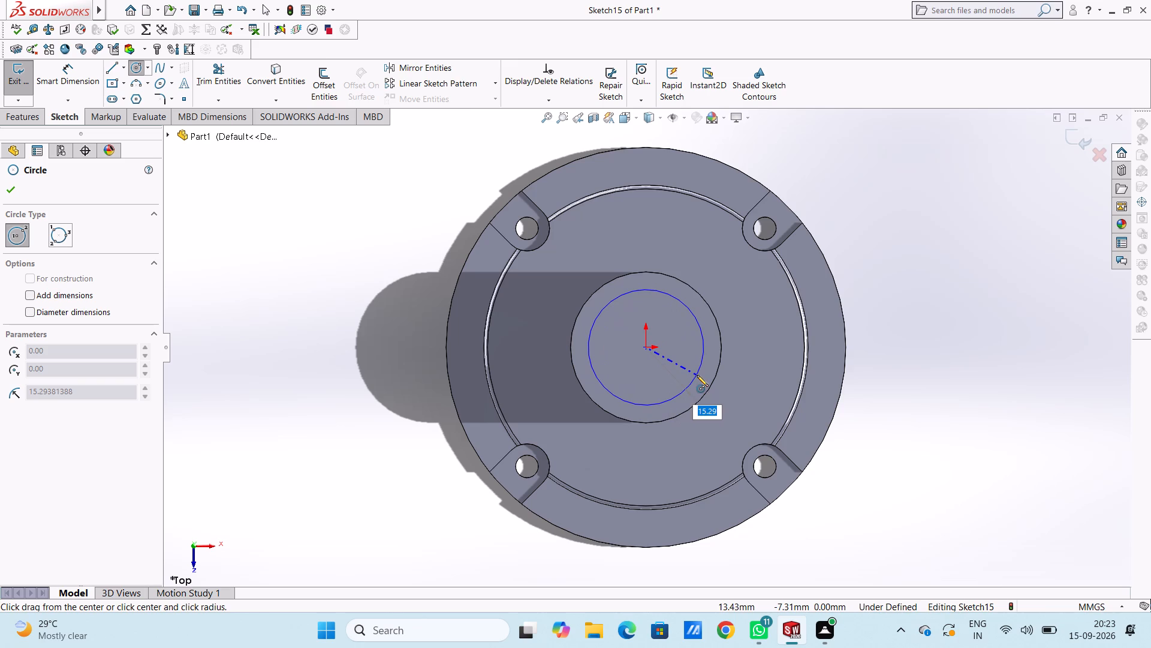
type("16")
key("Return")
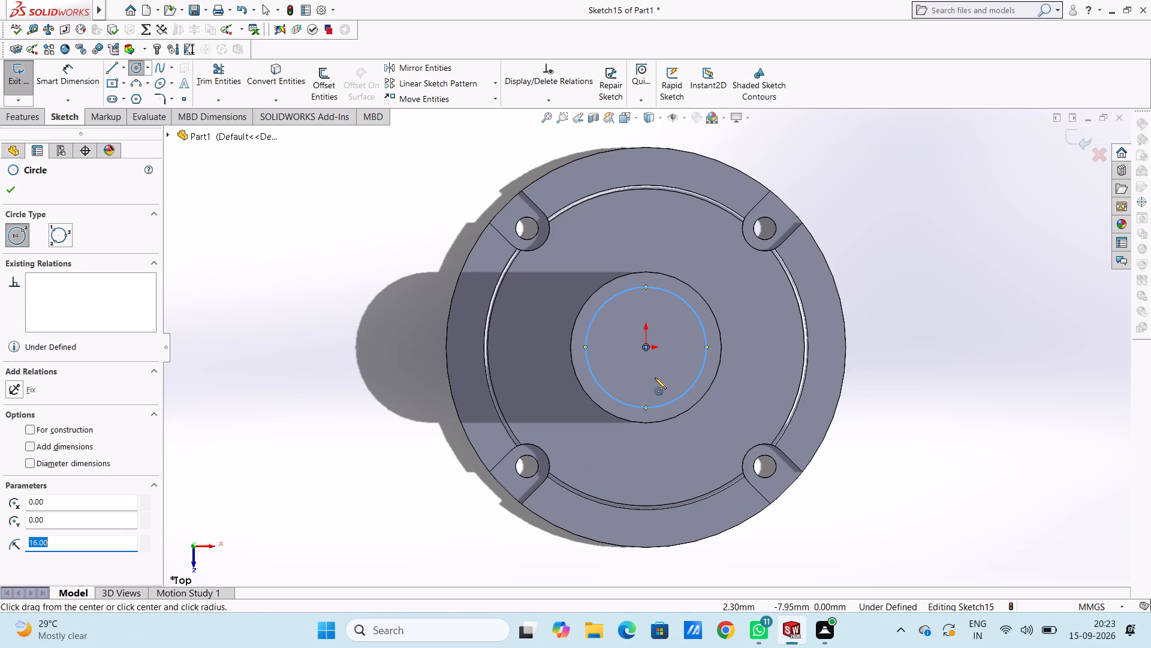
key("Escape")
key("Escape")
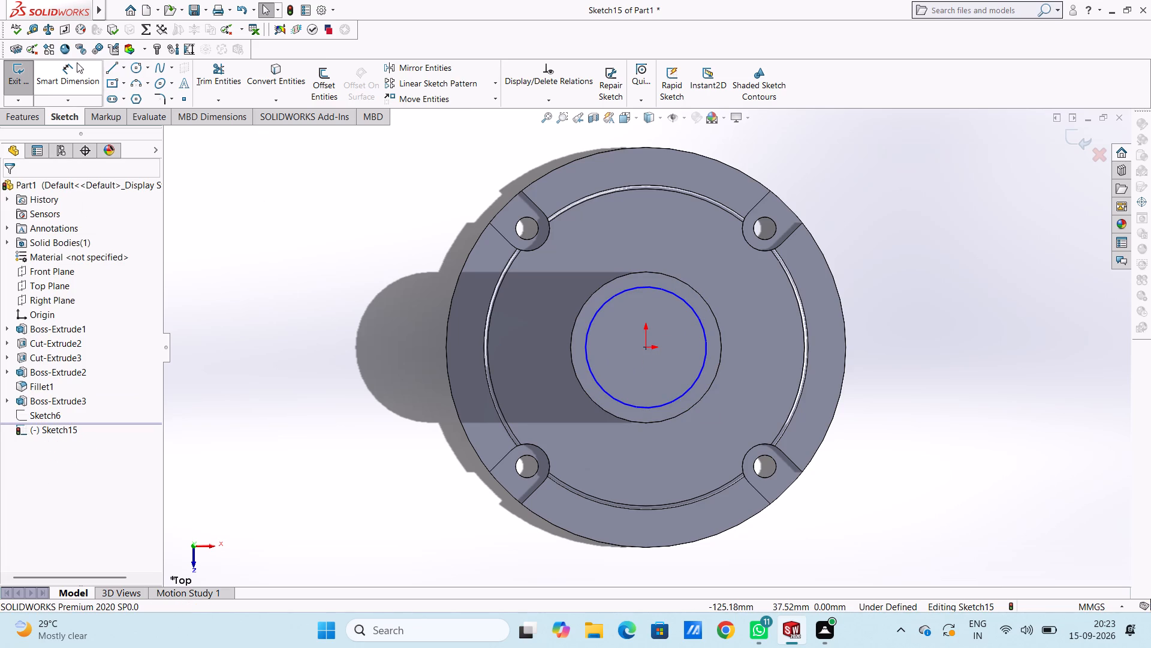
Add a 32 mm diameter dimension to the circle on the cylinder's top face.
left_click(75, 71)
left_click(588, 346)
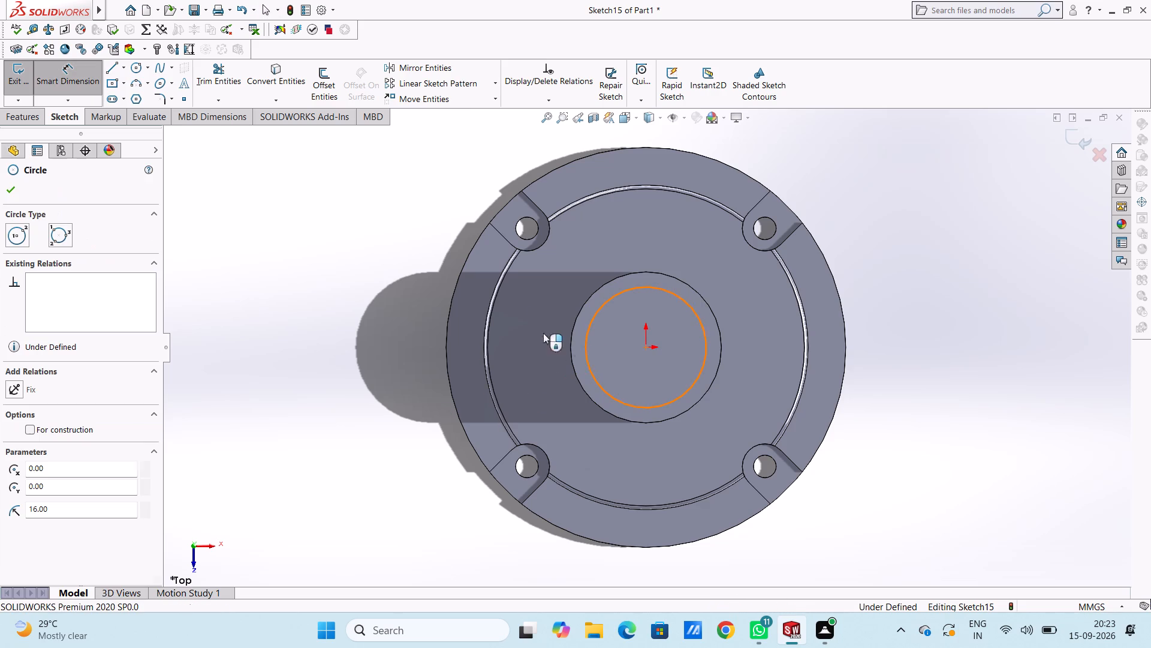
left_click(349, 214)
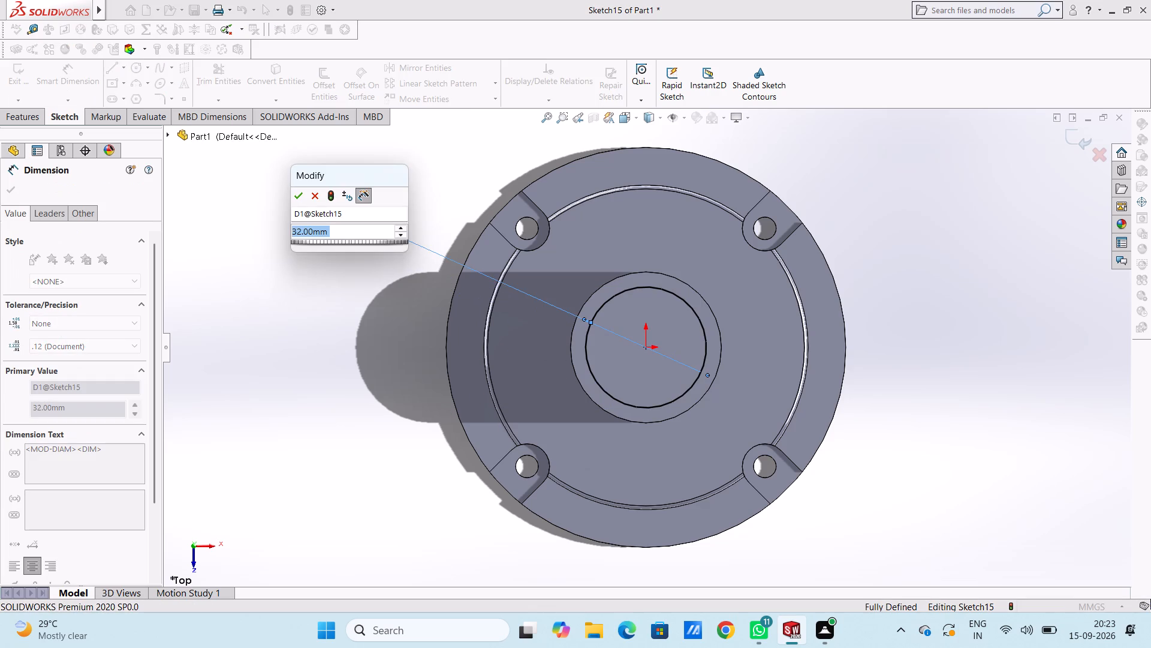
key("Return")
left_click(343, 271)
key("Escape")
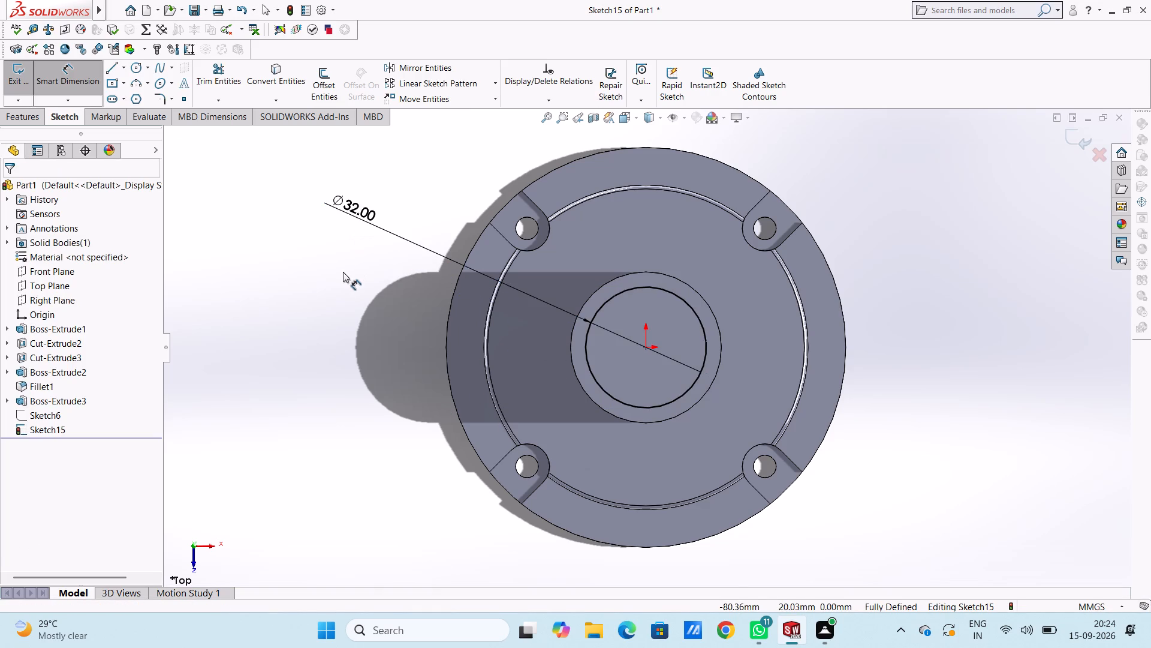
Cut-extrude the 32 mm circle blind to a depth of 10 mm into the cylinder.
middle_click_drag(343, 271, 290, 253)
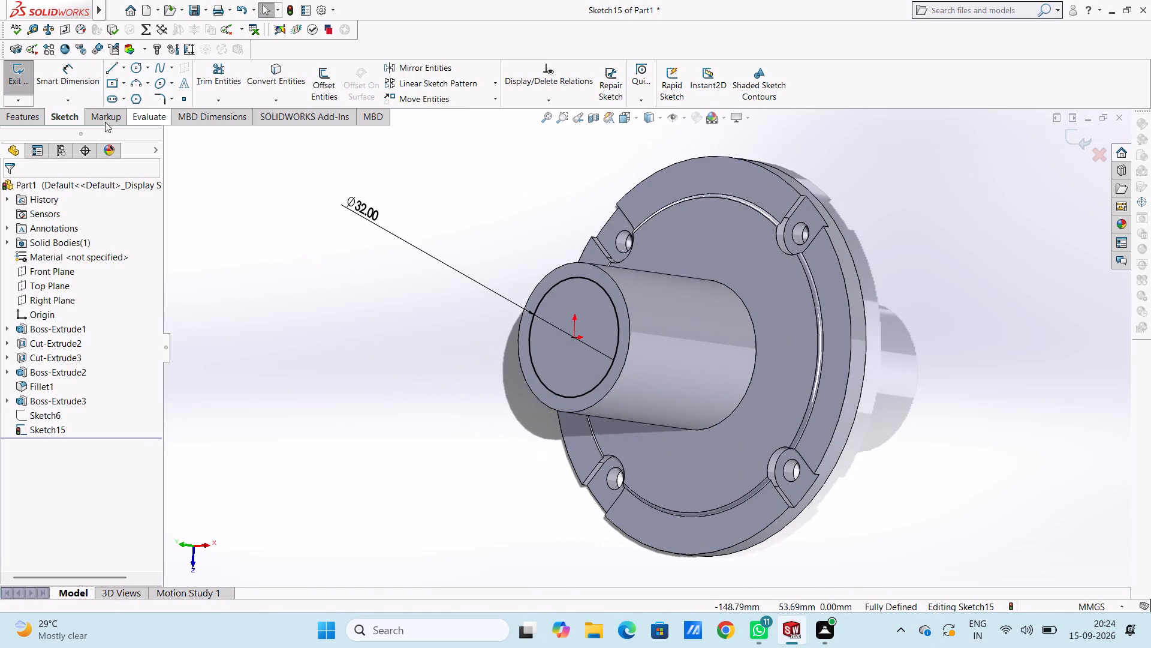
left_click(27, 122)
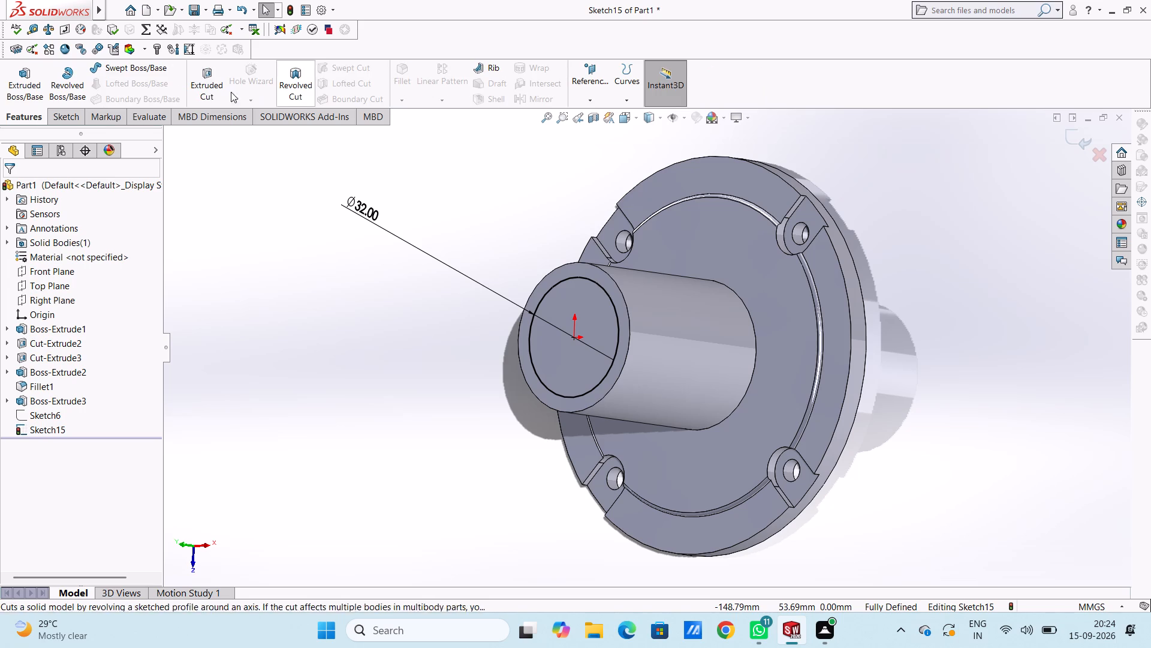
left_click(199, 83)
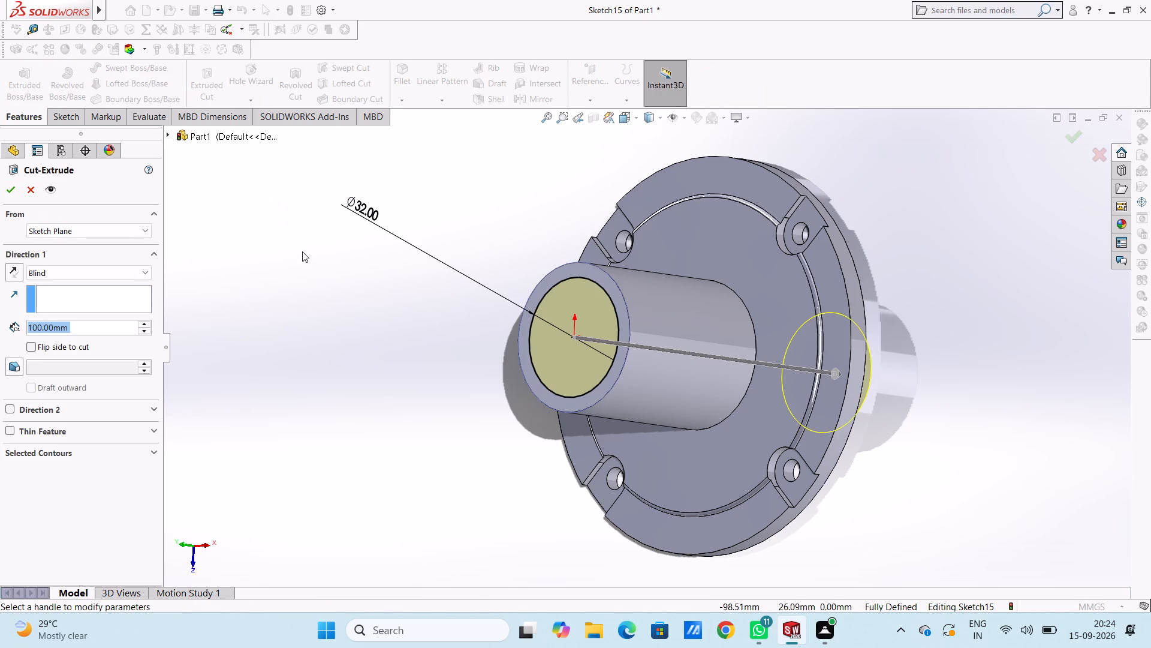
type("10")
key("Return")
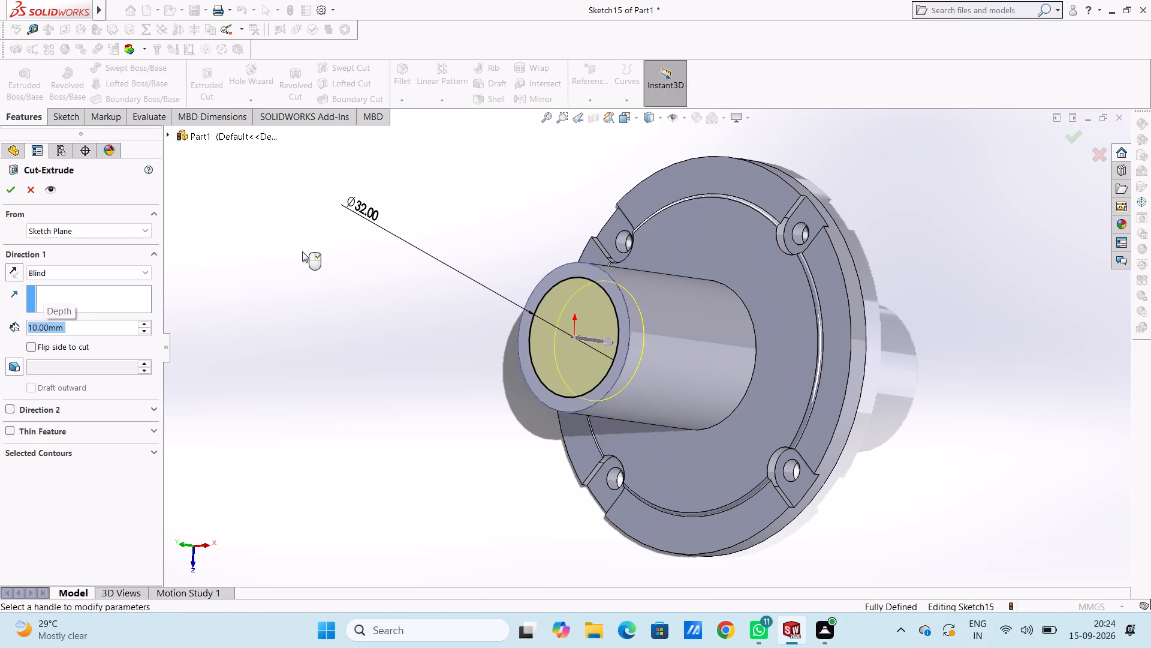
left_click(15, 190)
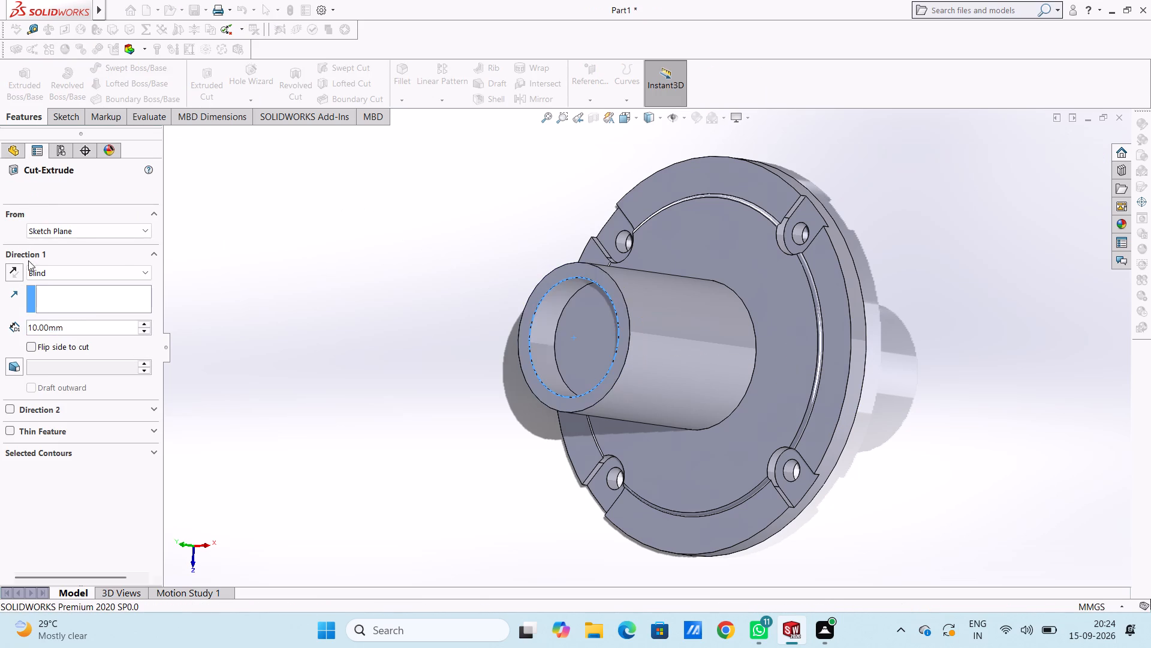
left_click(231, 317)
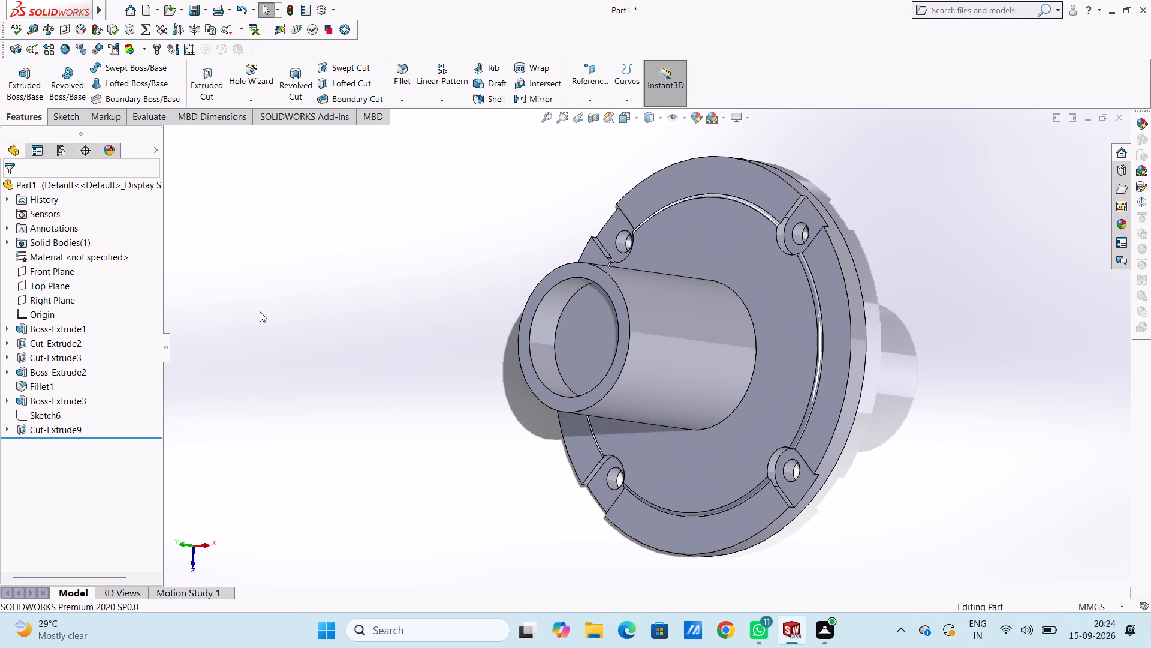
Start a sketch on the floor of the 10 mm deep bore and draw a 15 mm radius circle centred on the origin.
key("ctrl+5")
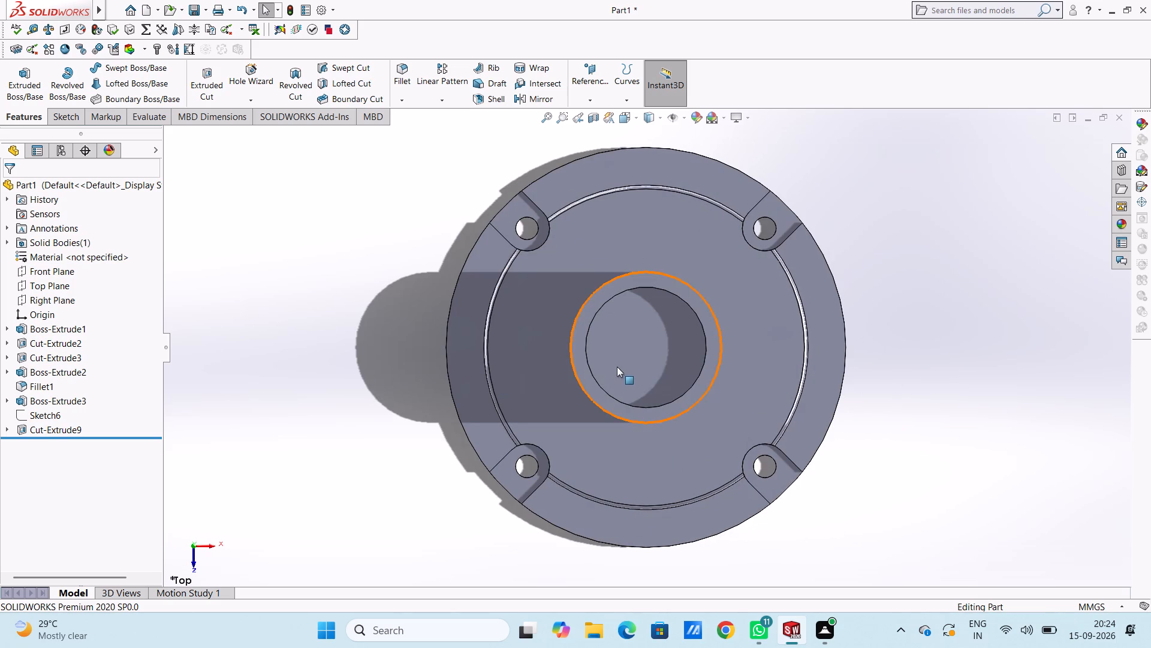
left_click(626, 359)
left_click(674, 329)
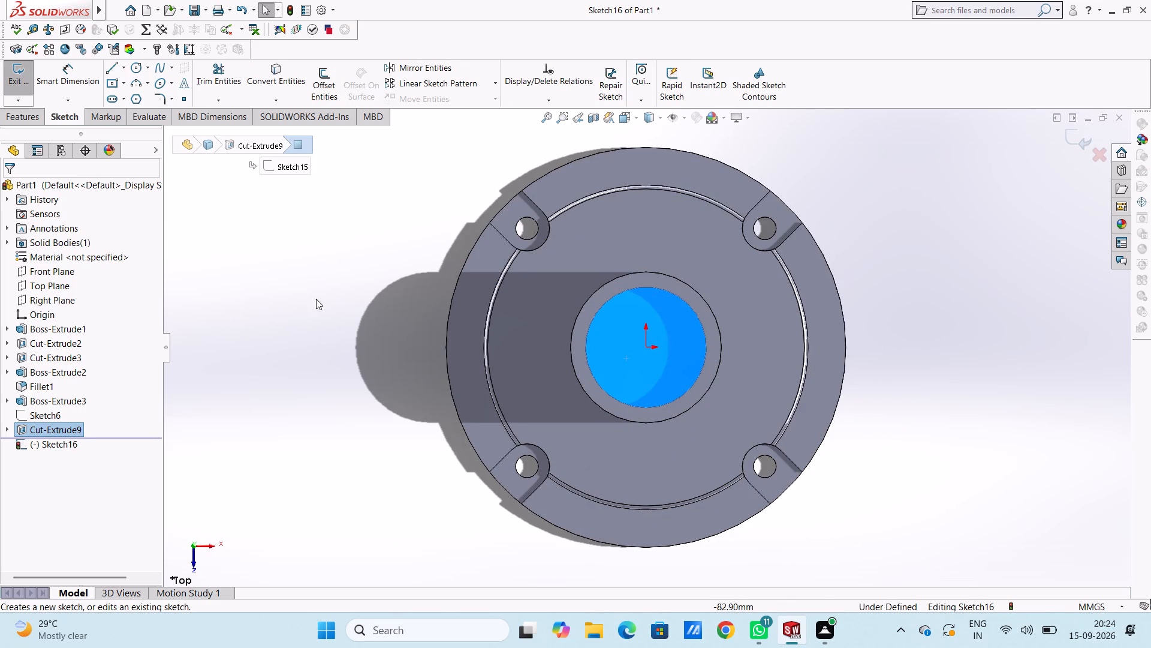
left_click(276, 283)
left_click(132, 70)
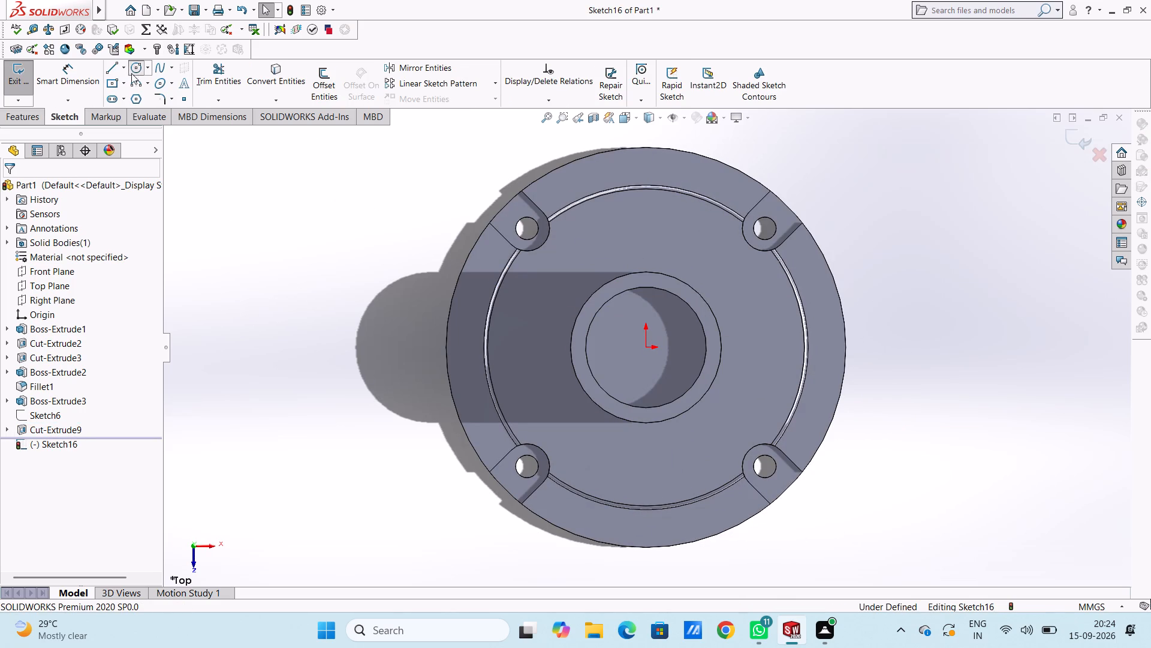
left_click(644, 347)
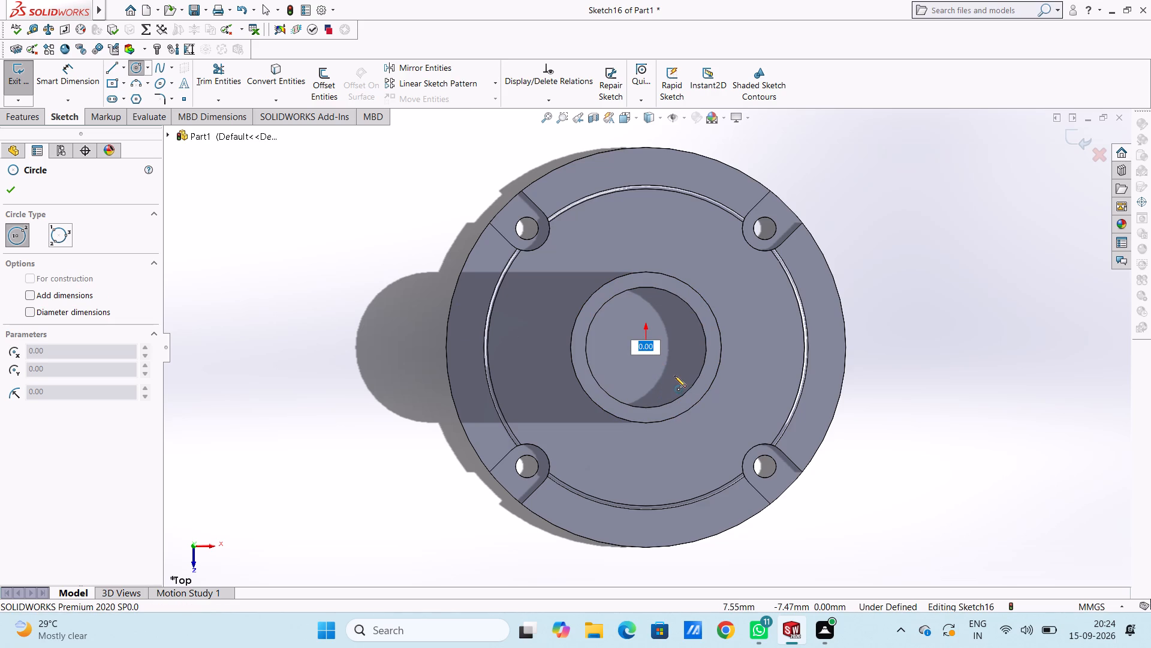
type("15")
key("Return")
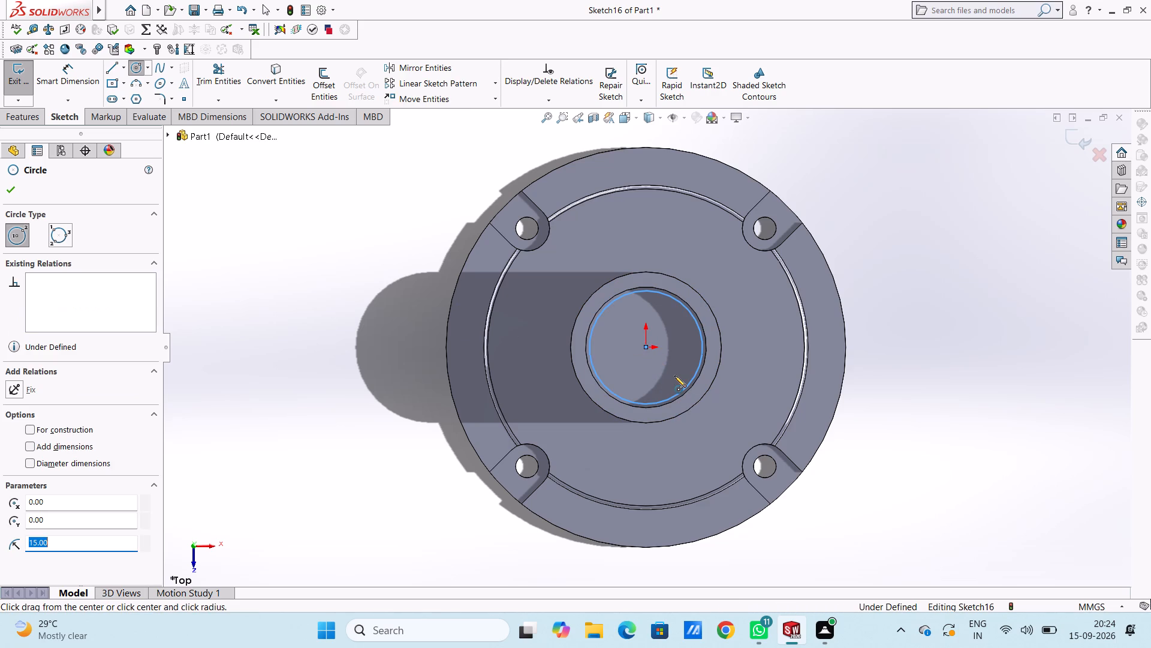
scroll(672, 374, "down", 1)
key("Escape")
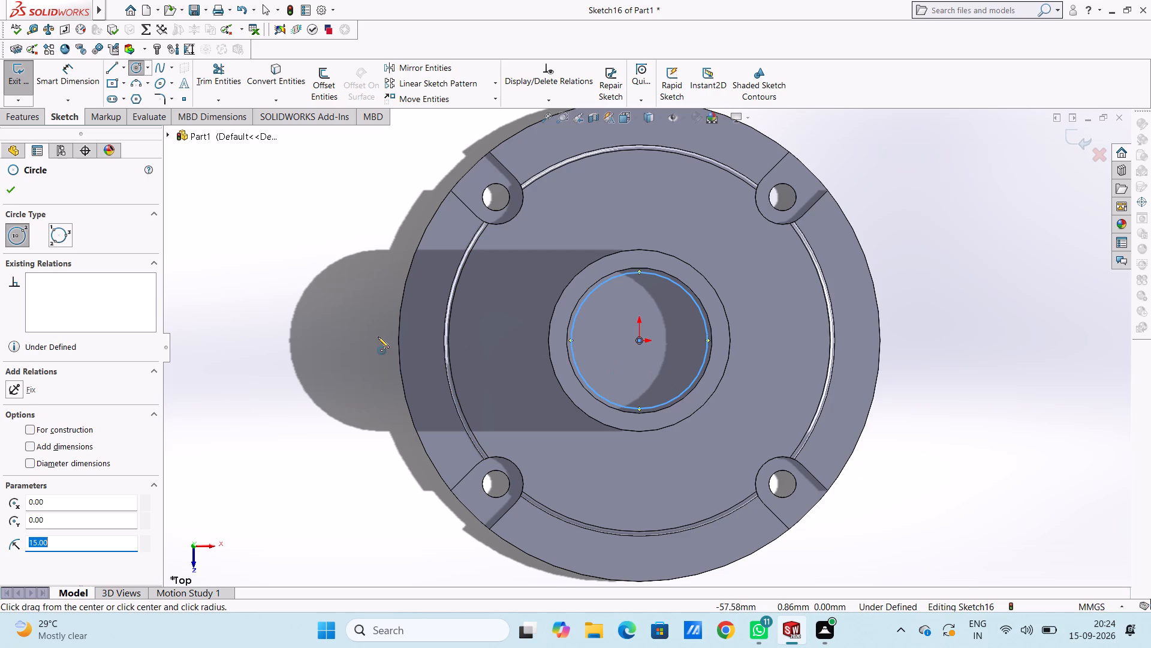
key("Escape")
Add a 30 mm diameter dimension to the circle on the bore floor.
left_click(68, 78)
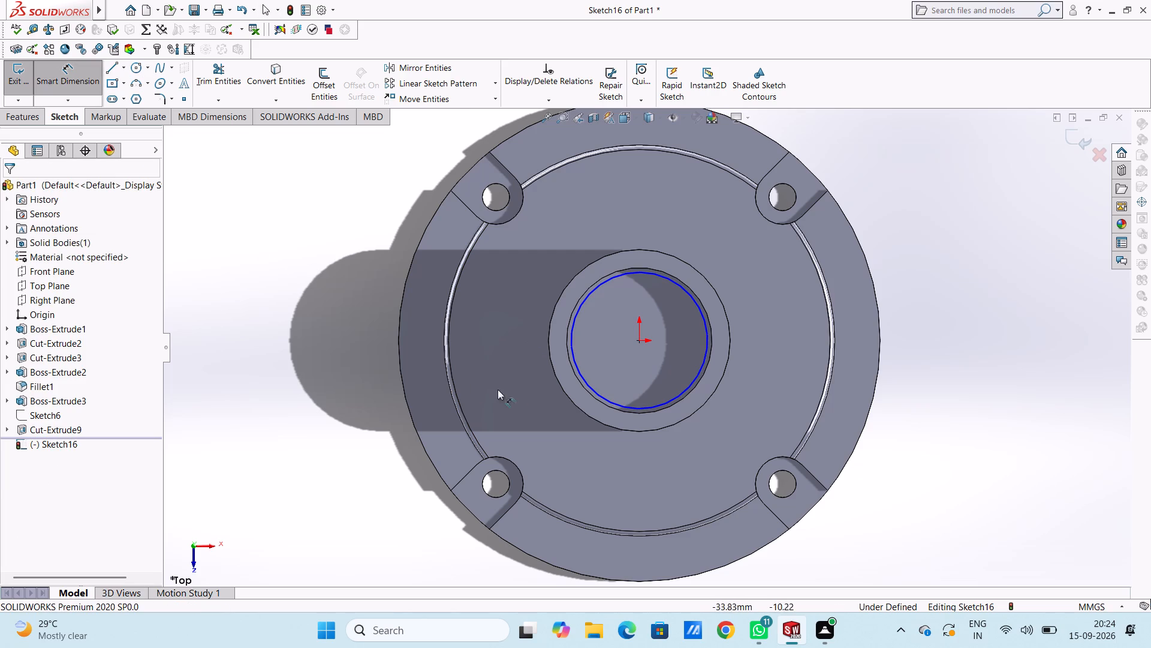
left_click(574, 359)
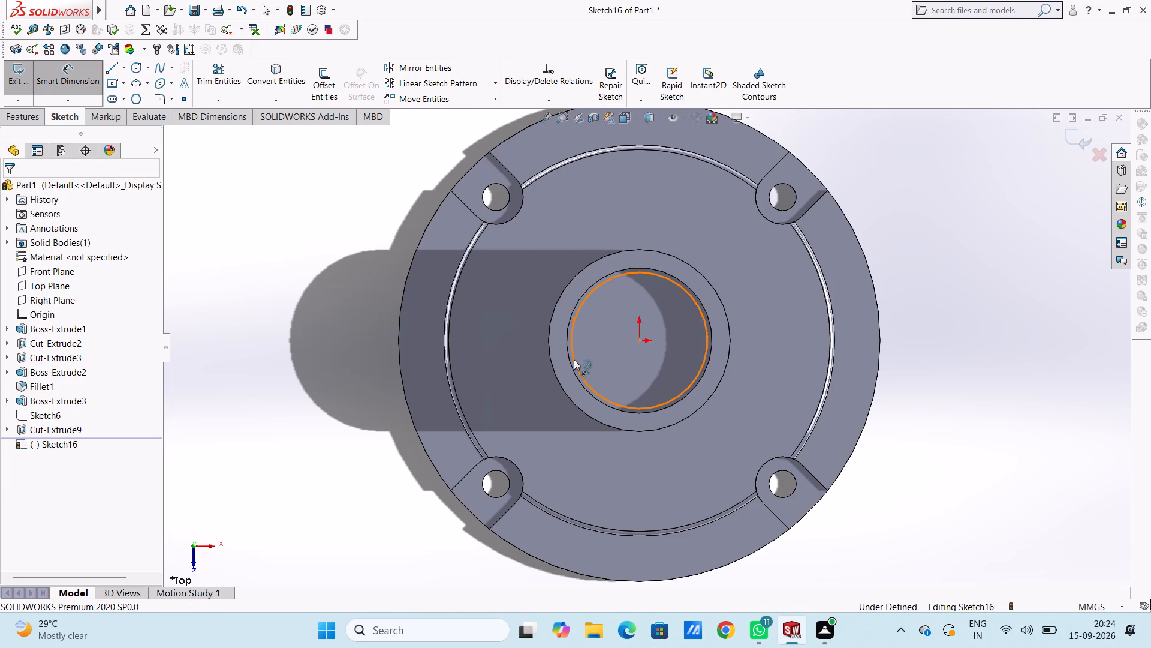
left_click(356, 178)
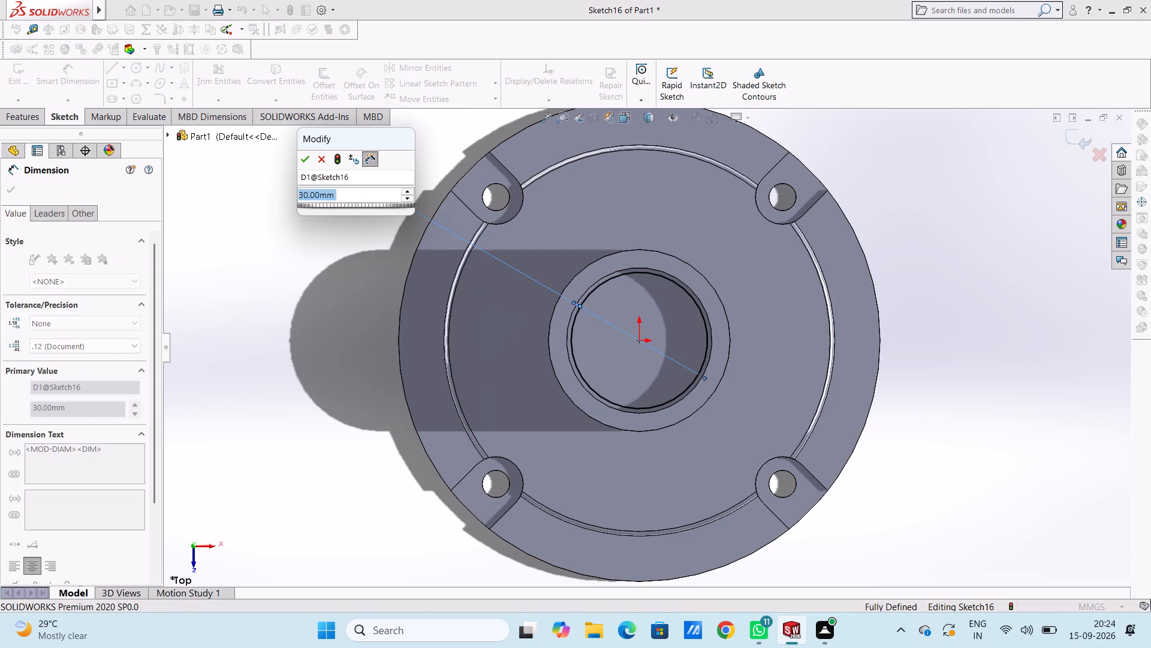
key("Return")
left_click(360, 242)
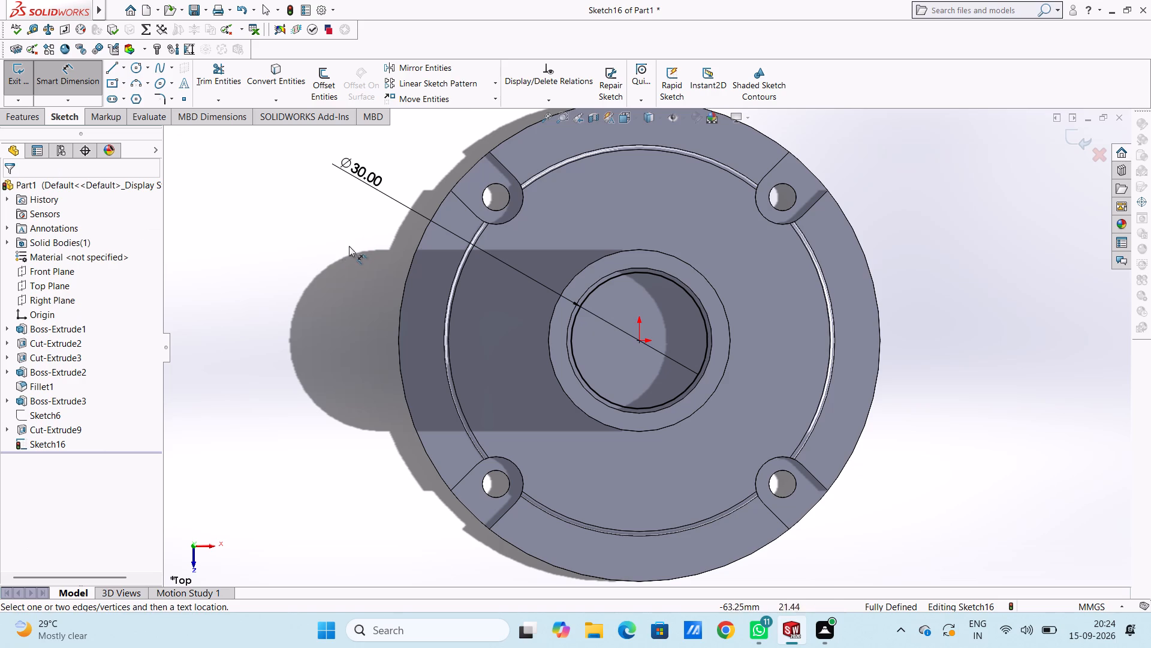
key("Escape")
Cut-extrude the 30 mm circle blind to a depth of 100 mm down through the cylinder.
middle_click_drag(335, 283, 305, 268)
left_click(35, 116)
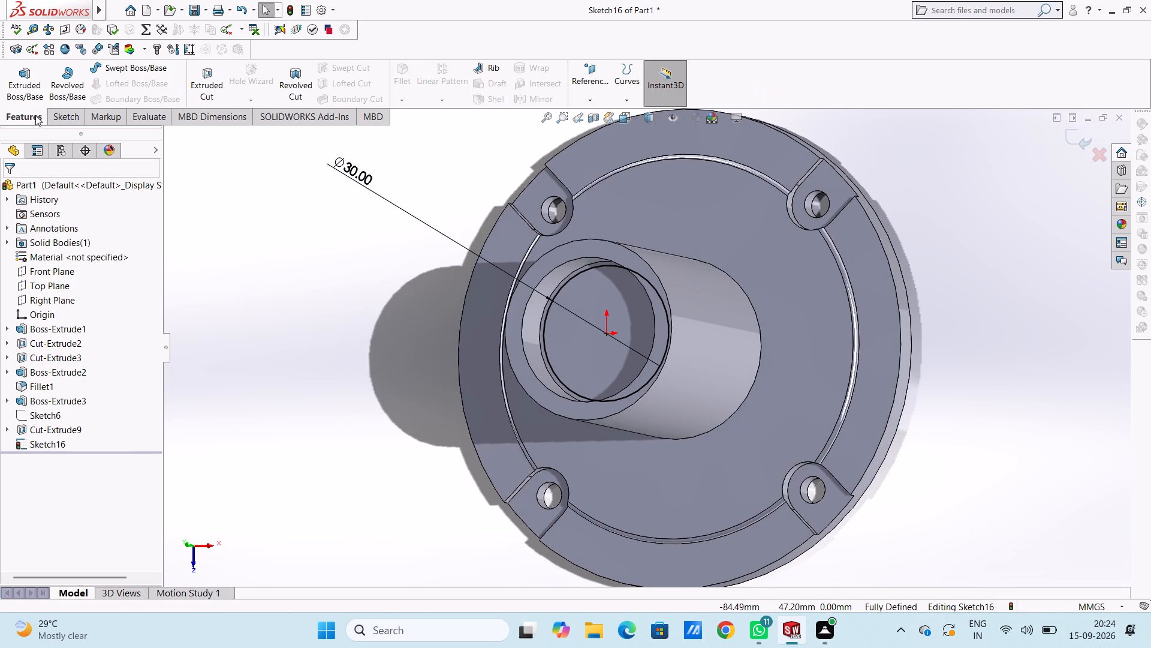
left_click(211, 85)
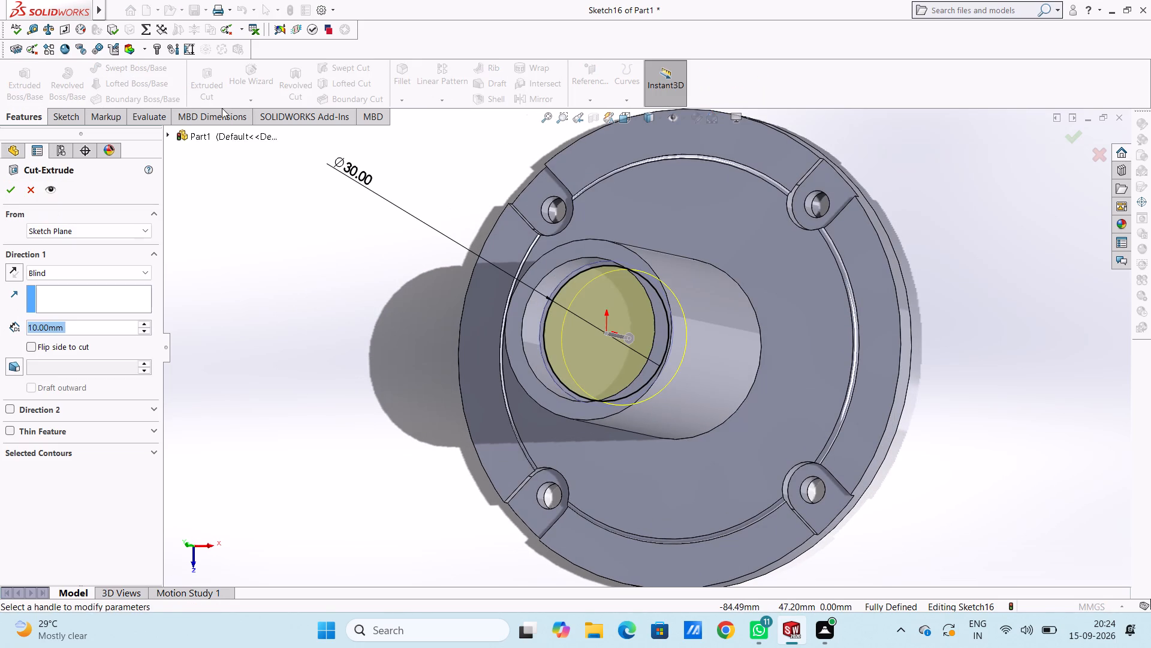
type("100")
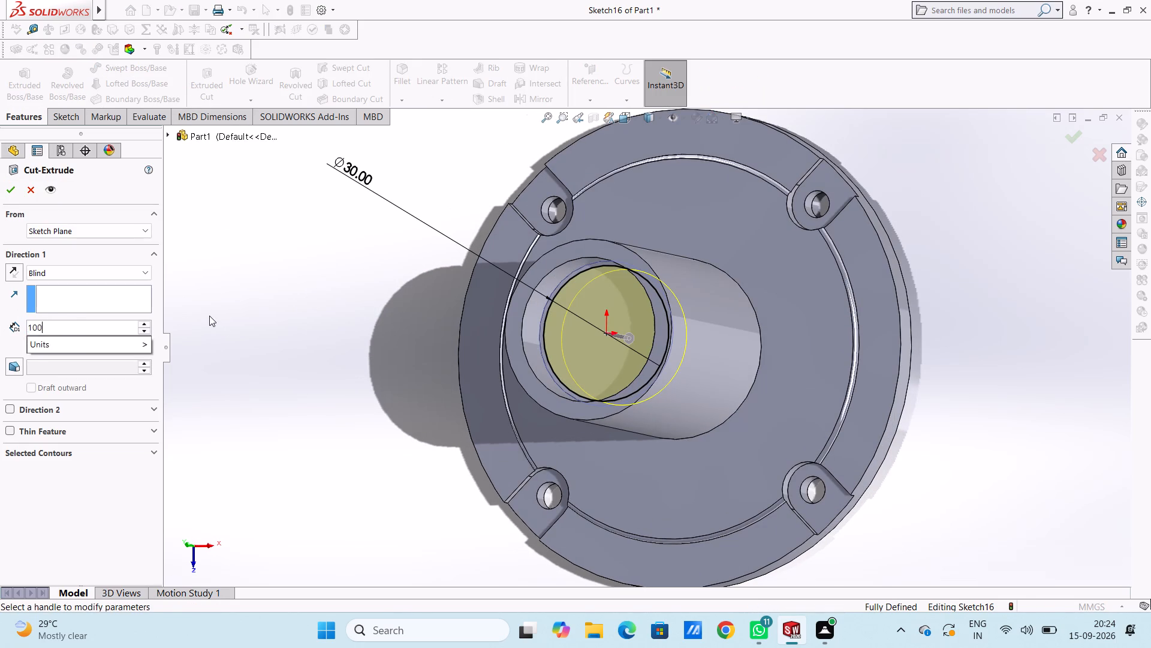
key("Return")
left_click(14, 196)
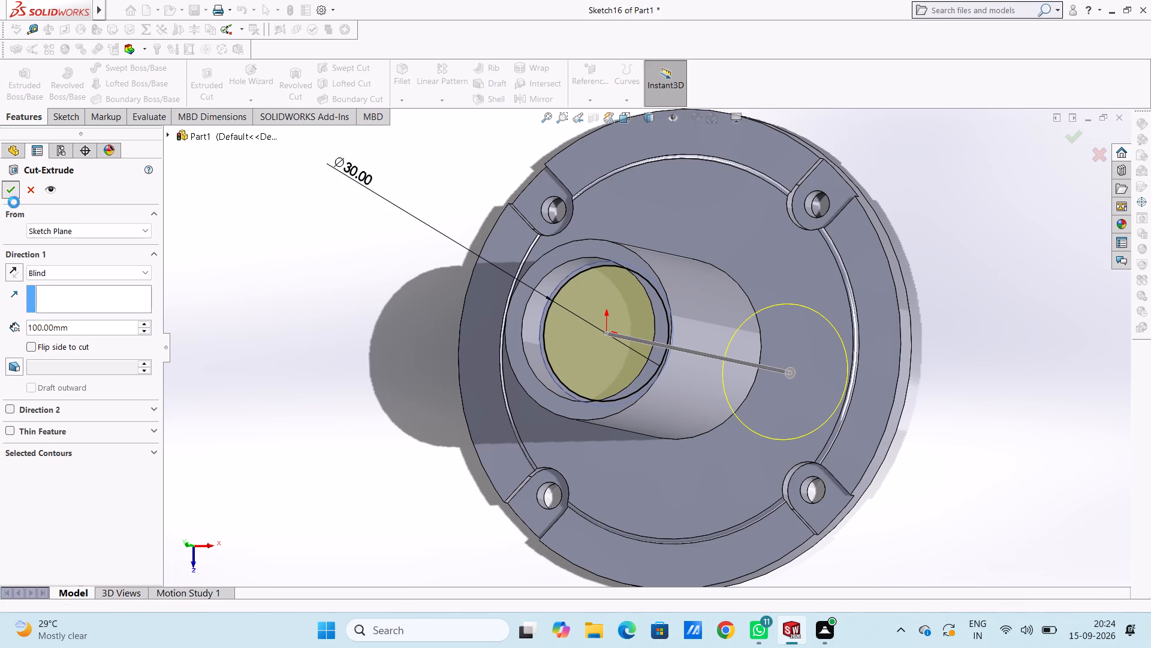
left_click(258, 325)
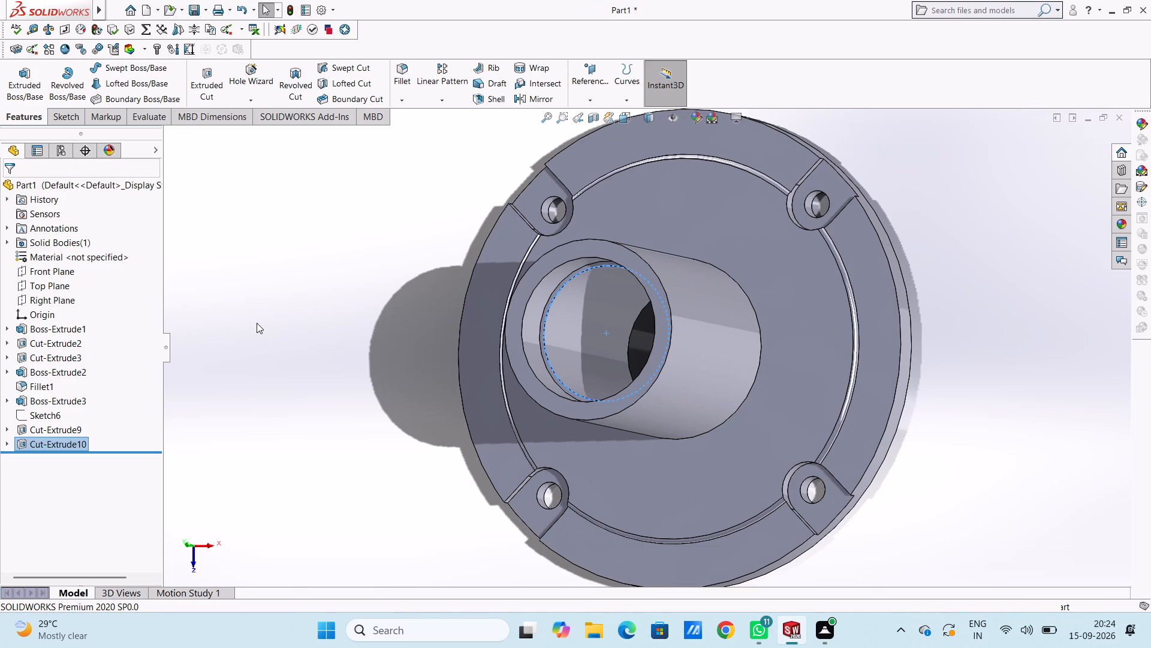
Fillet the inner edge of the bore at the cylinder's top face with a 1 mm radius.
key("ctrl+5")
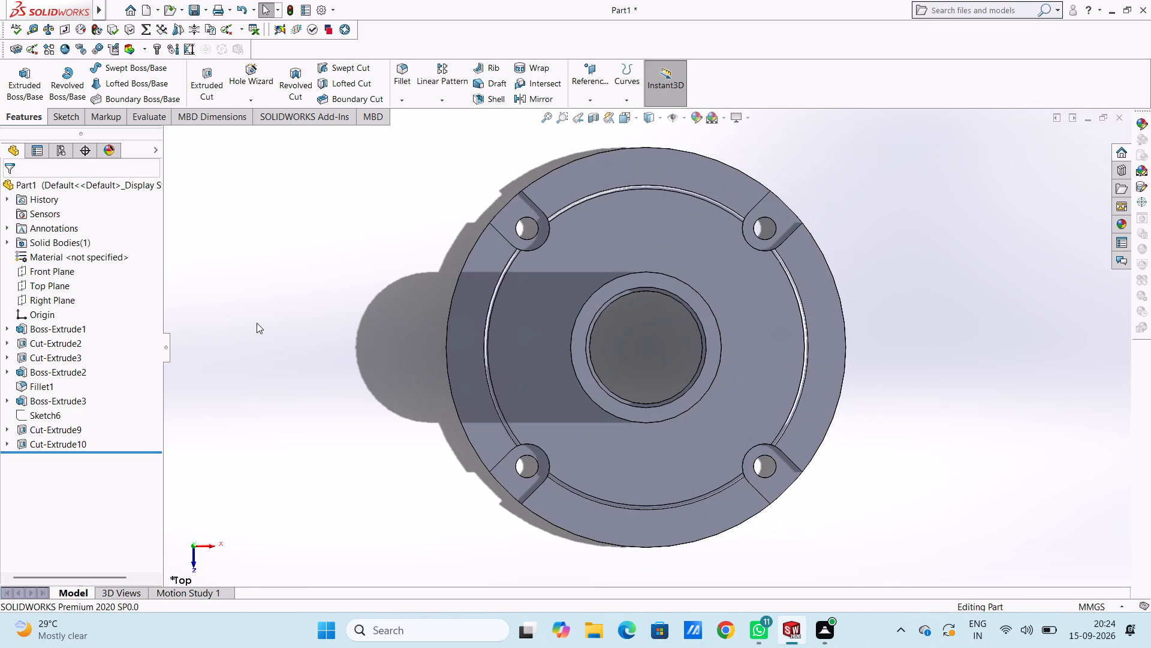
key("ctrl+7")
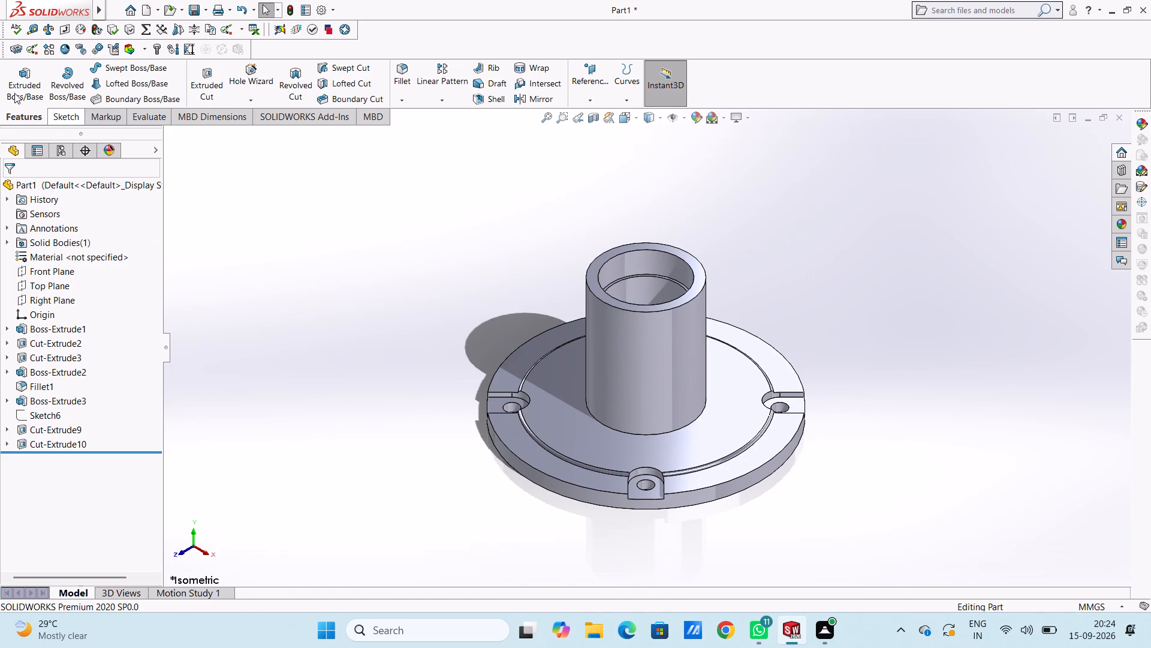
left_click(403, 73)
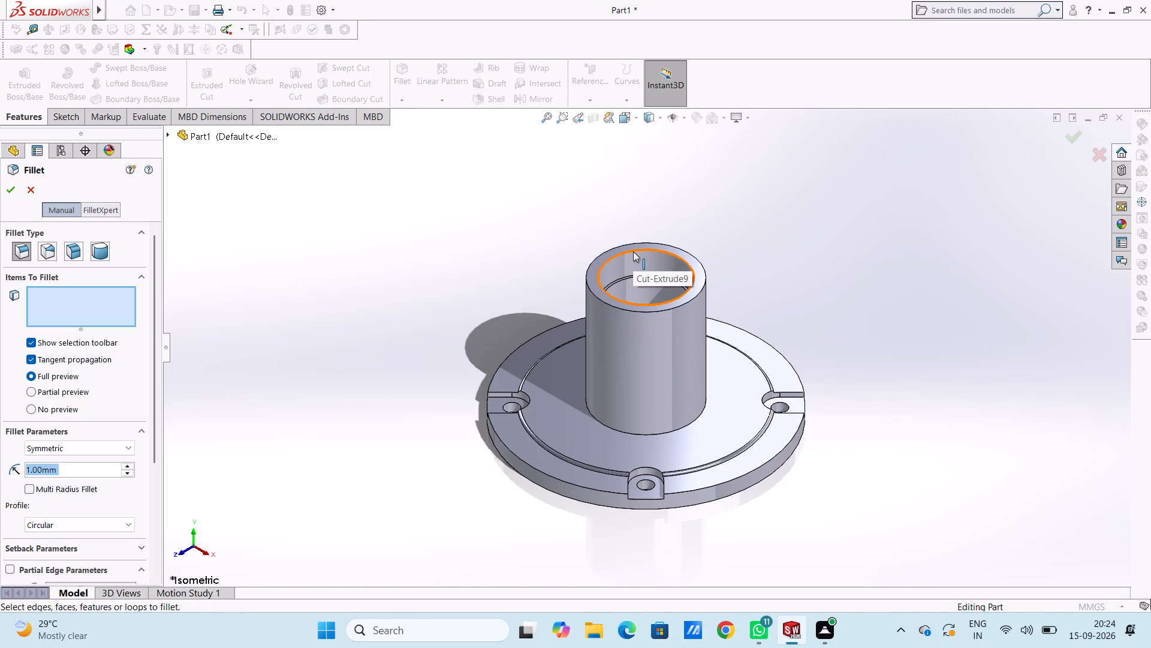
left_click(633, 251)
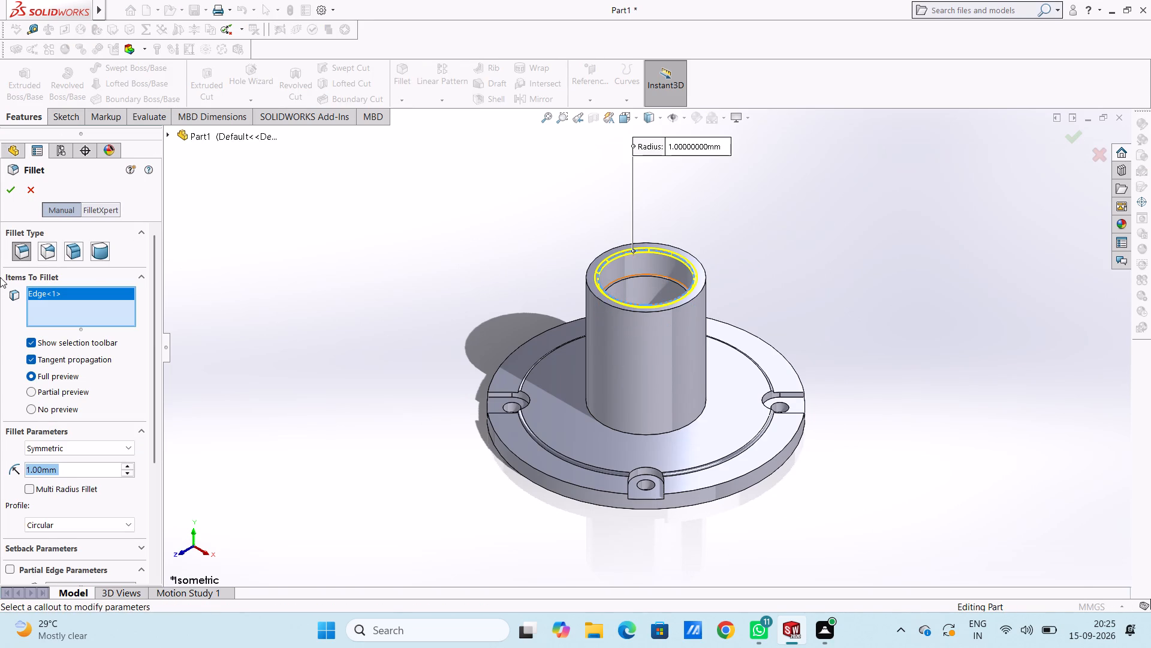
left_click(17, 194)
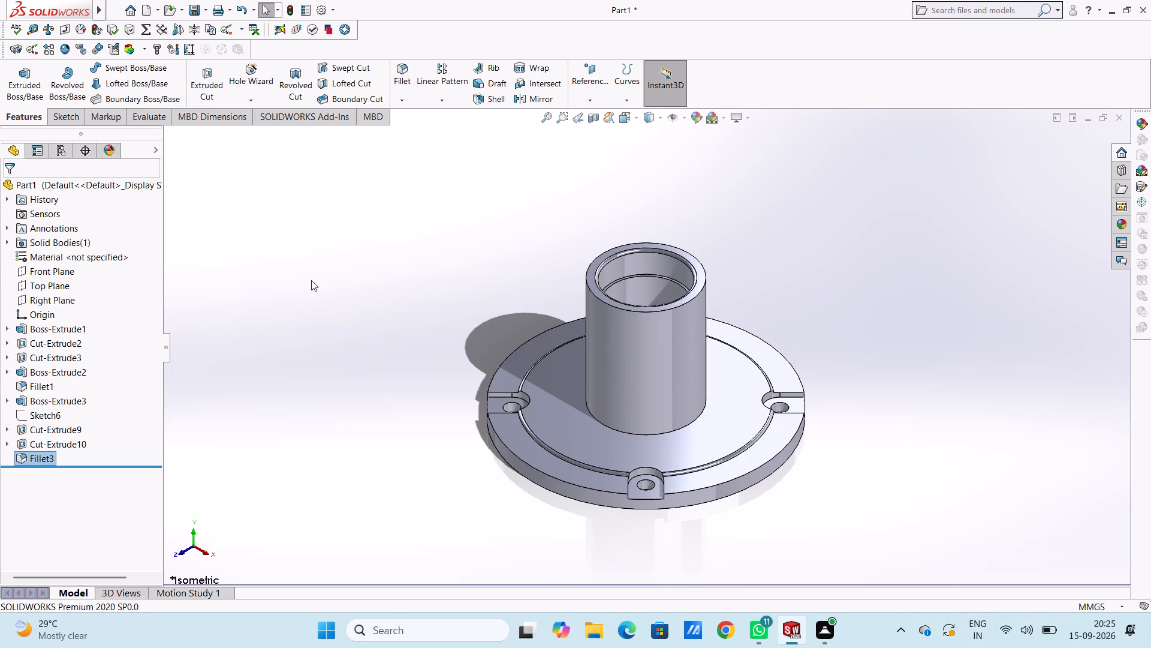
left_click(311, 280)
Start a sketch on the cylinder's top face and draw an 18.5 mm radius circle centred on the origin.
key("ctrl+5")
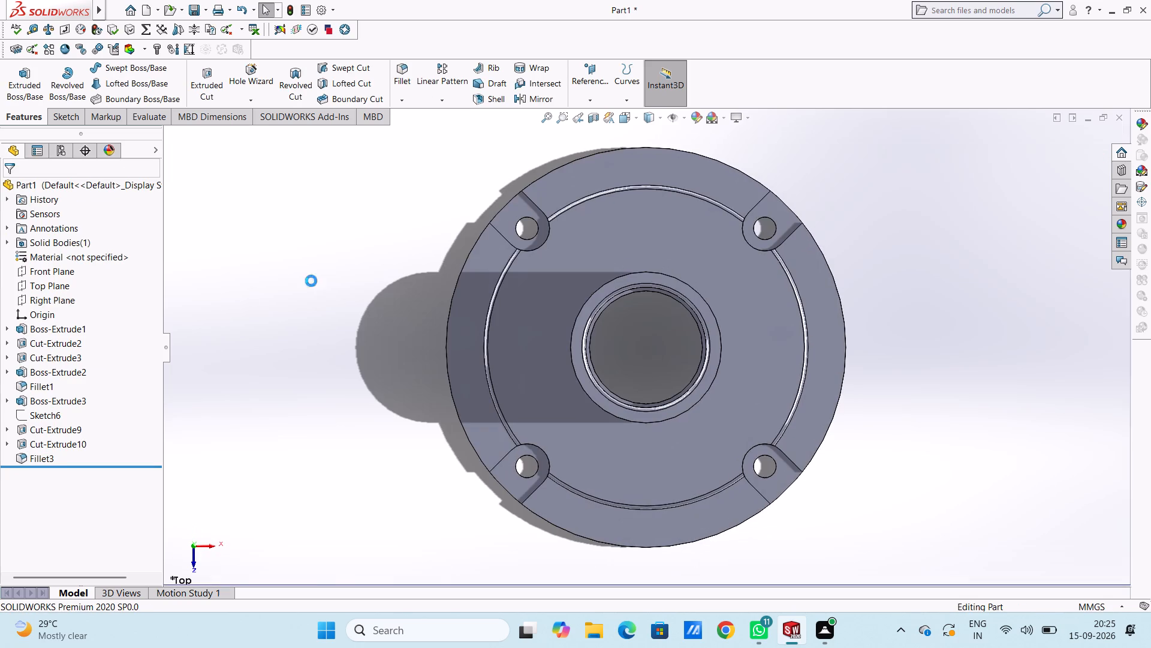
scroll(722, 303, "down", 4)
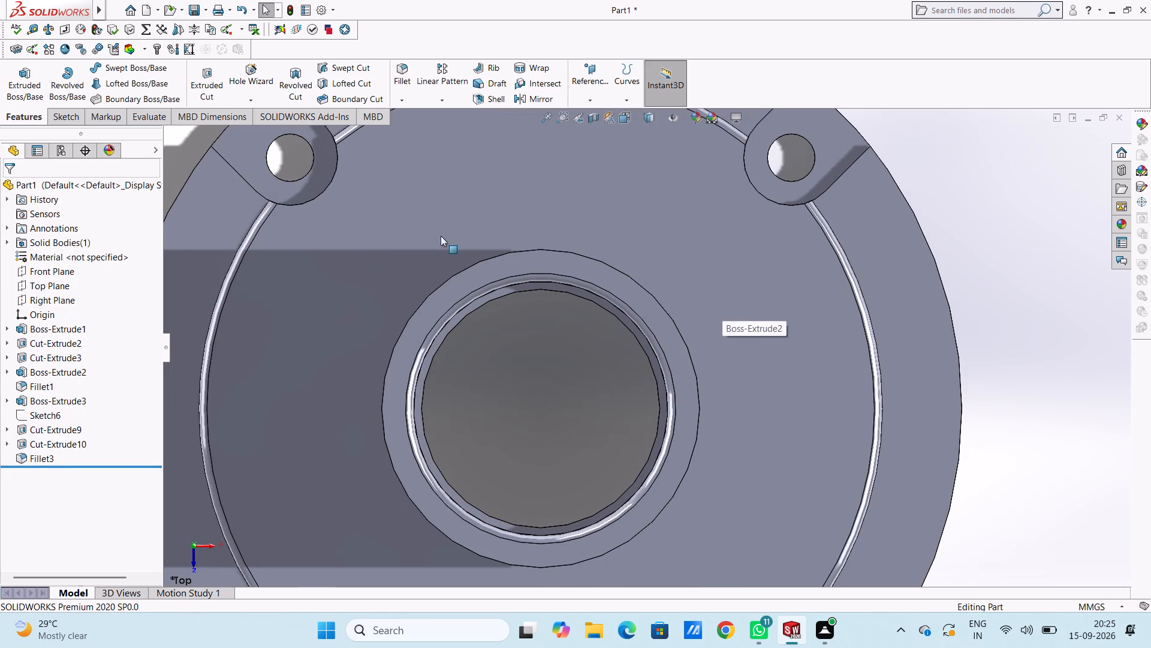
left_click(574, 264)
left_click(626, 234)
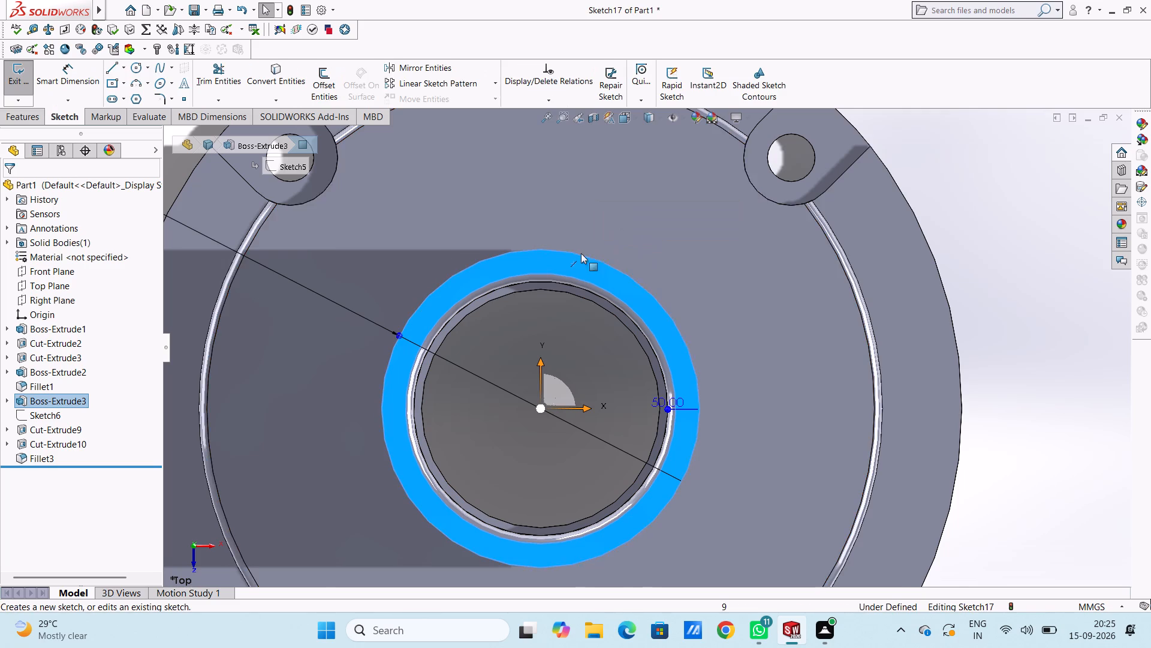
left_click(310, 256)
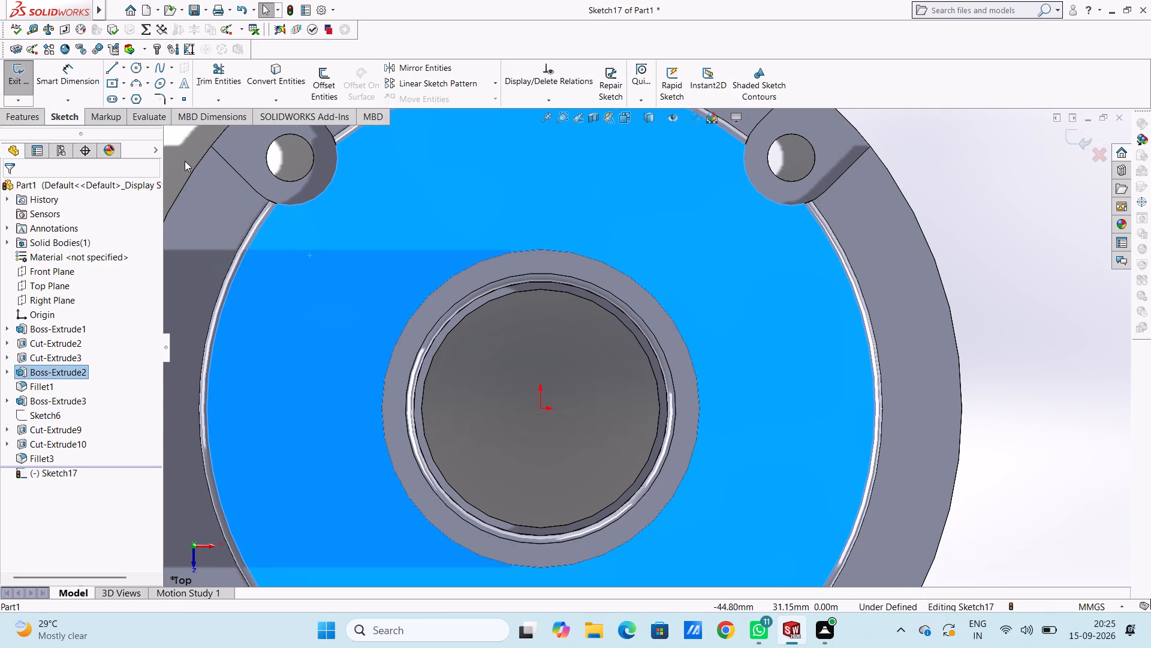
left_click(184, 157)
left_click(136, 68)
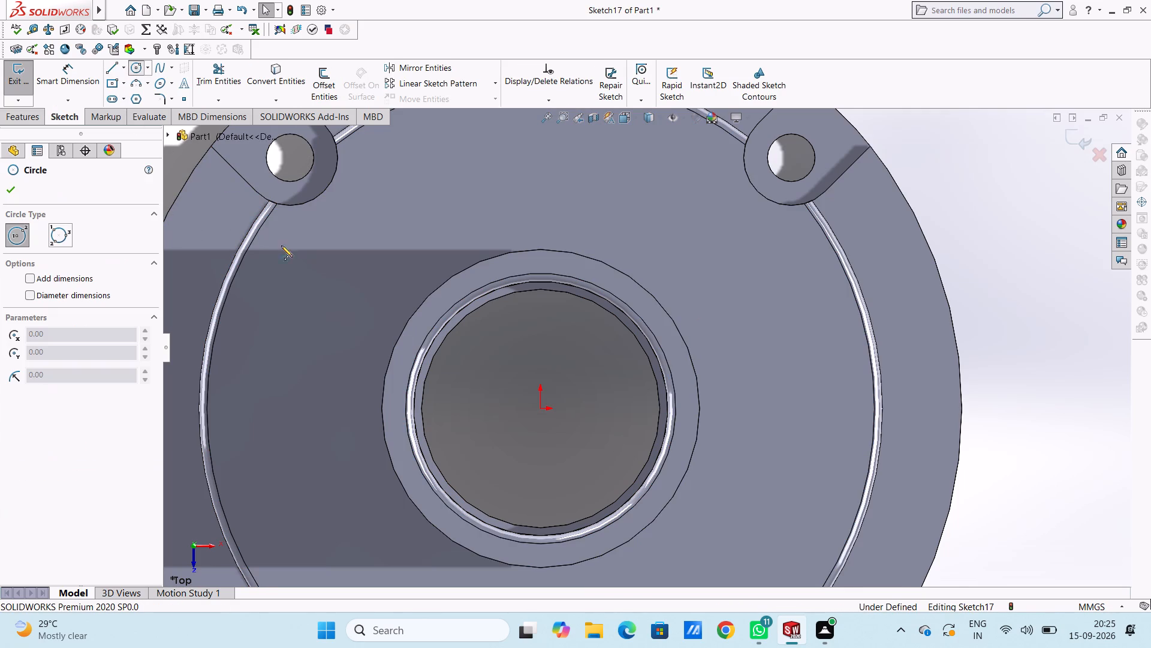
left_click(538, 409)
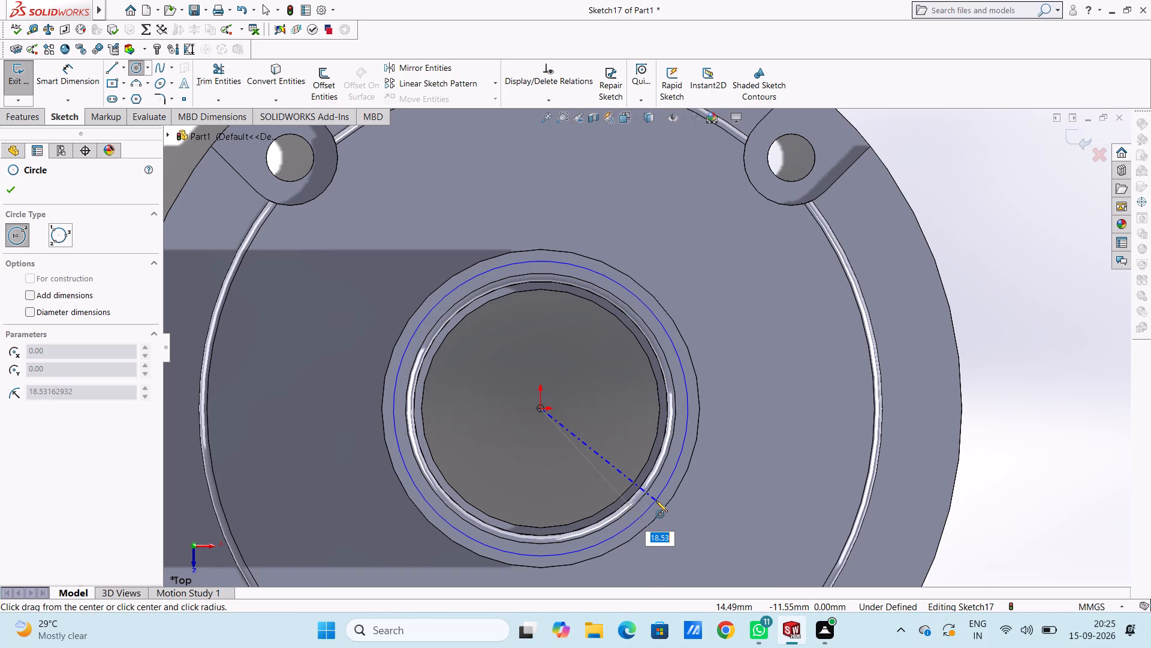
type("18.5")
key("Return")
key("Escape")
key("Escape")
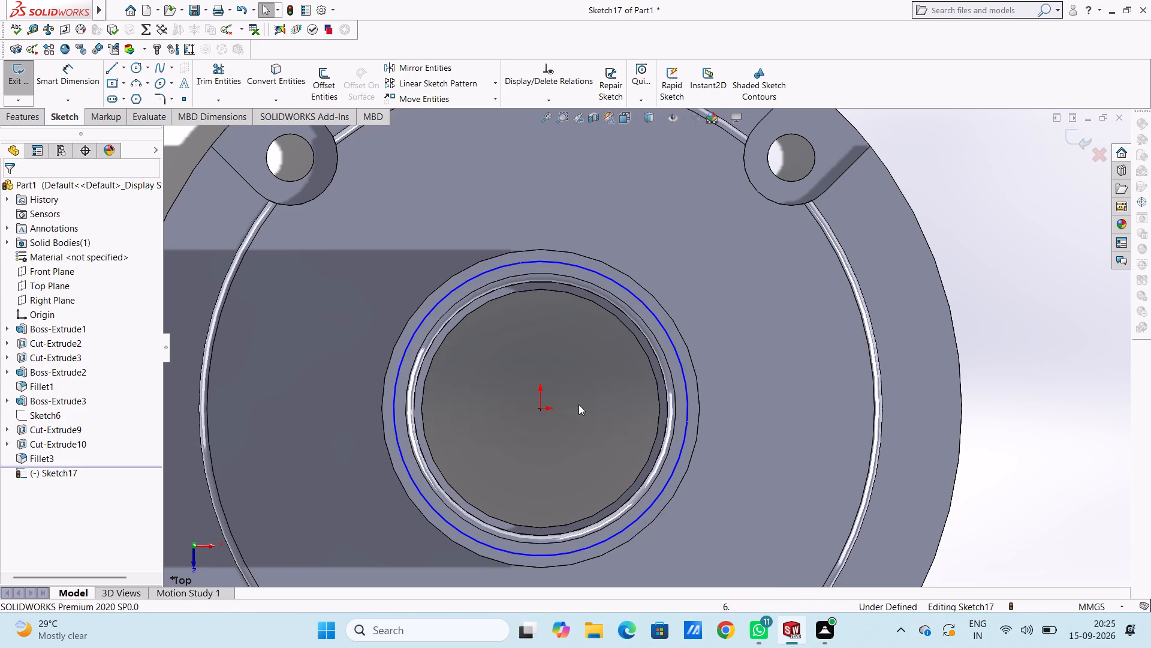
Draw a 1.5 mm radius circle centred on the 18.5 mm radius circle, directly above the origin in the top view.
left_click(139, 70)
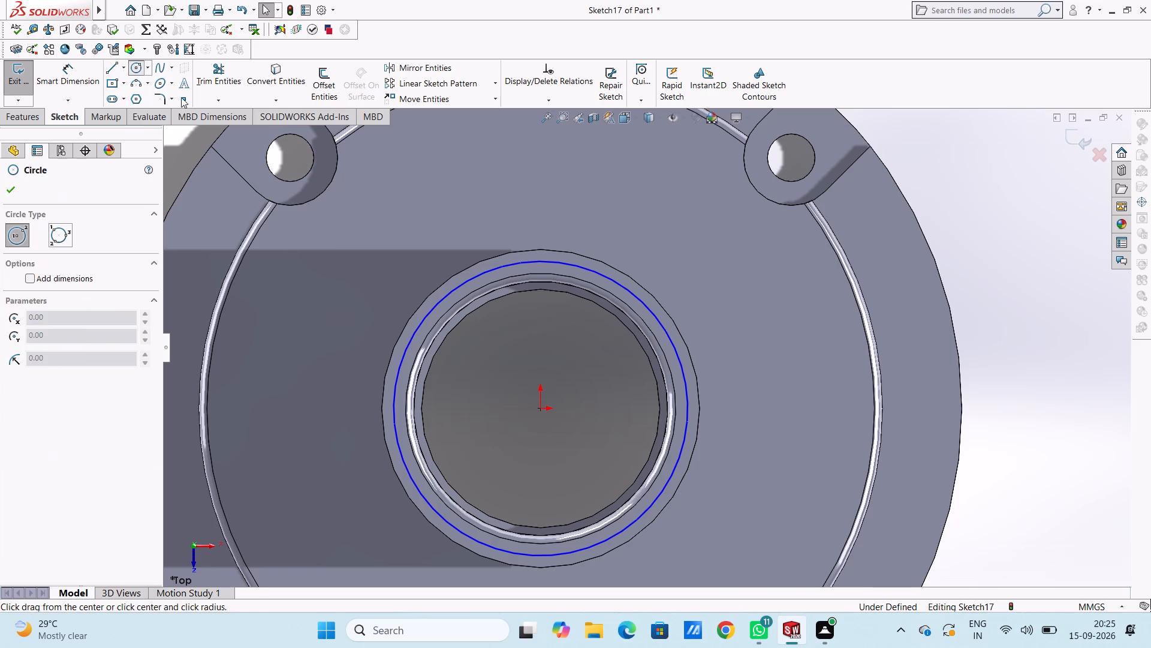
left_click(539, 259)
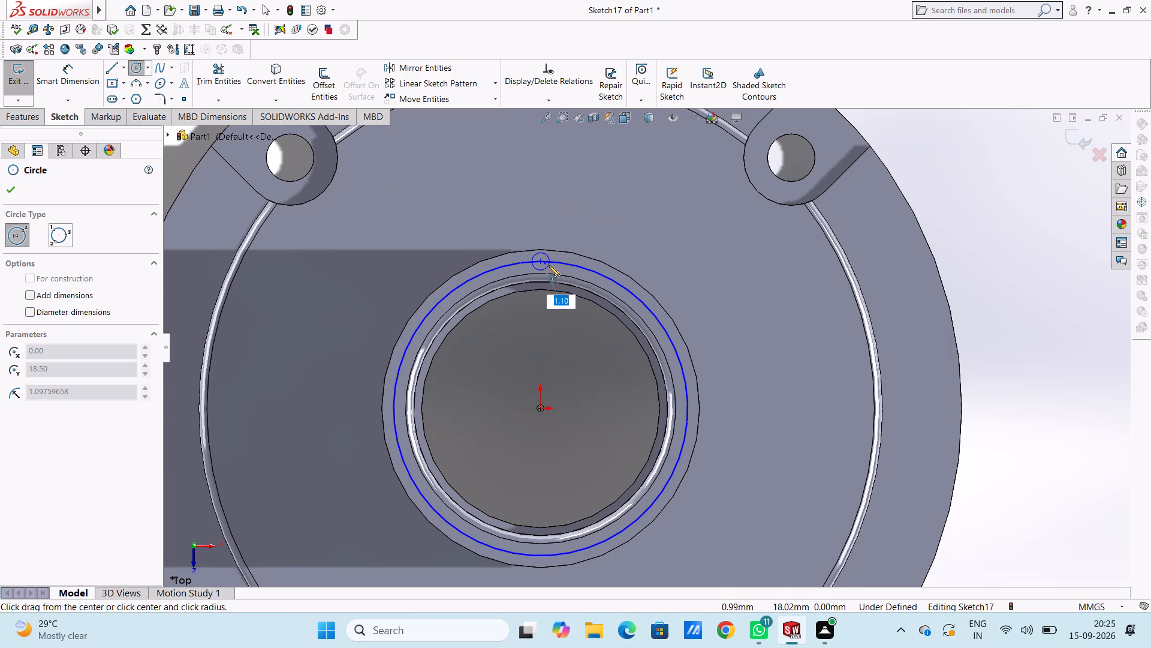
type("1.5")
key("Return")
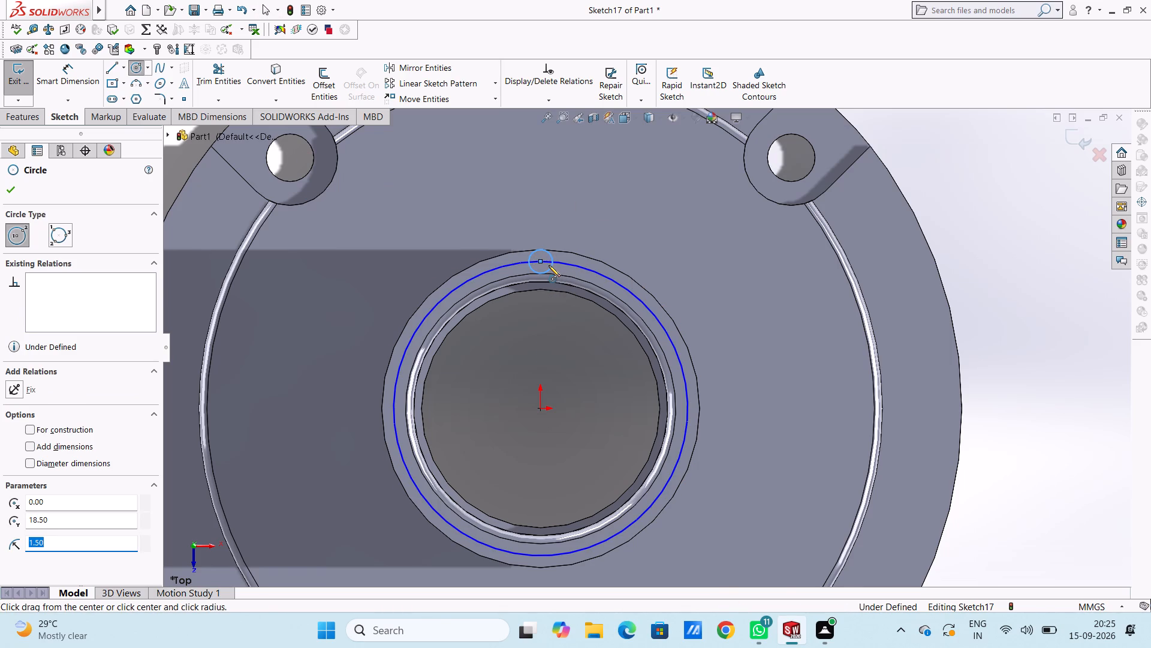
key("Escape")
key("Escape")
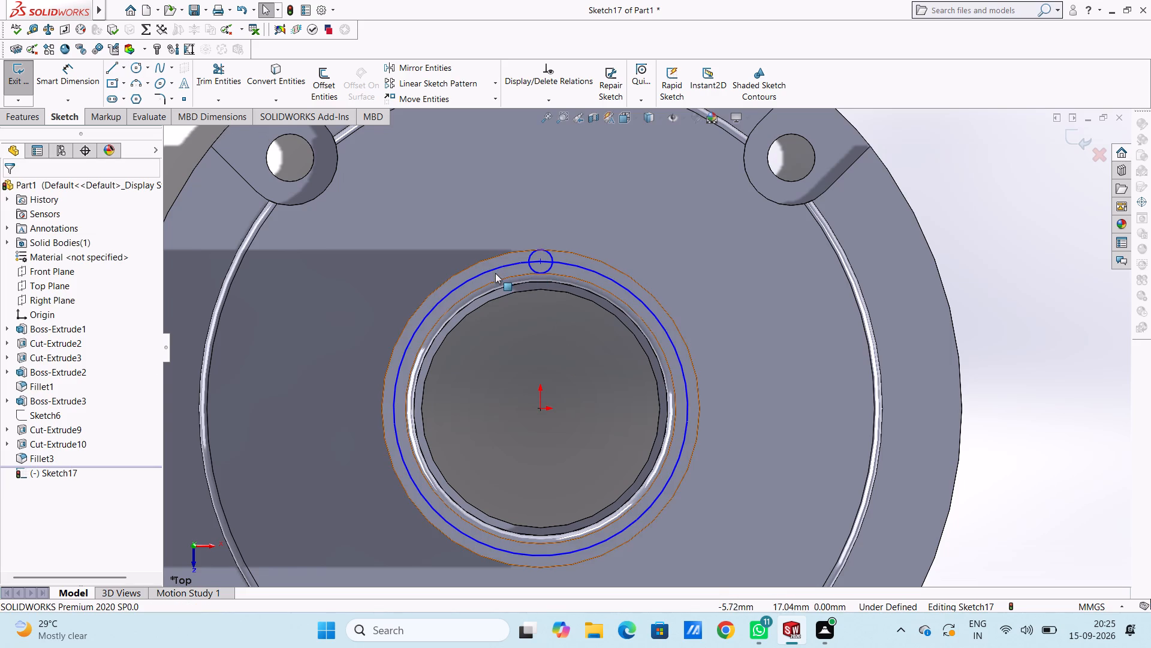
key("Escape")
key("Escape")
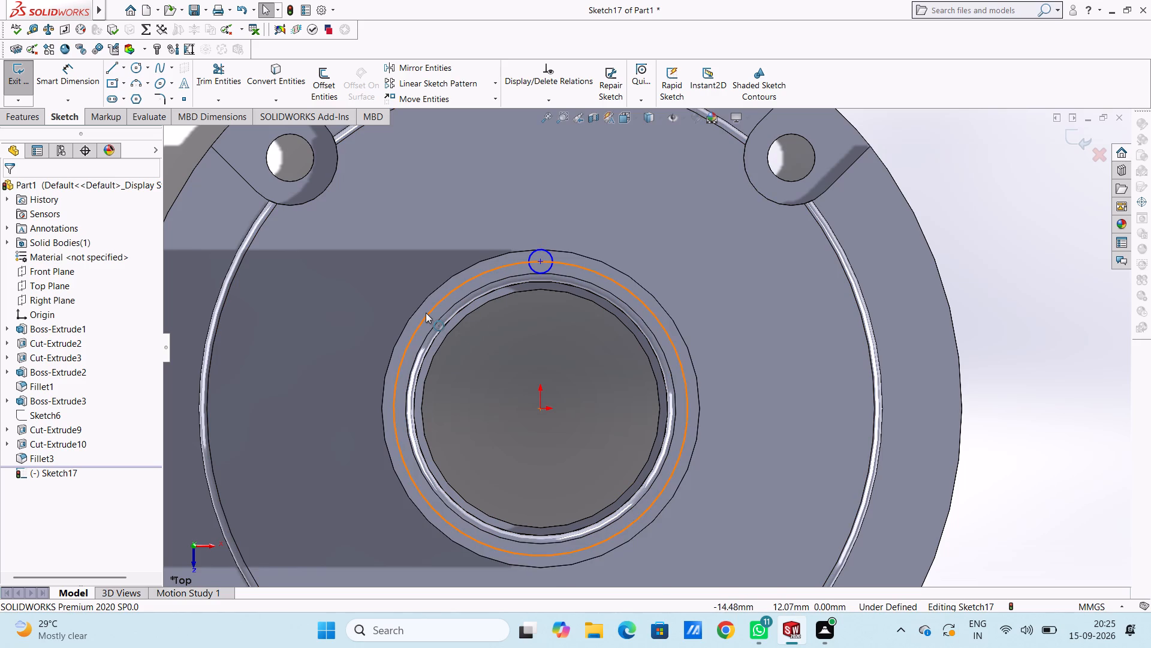
Undo the recent sketches, fillet and bore cuts, back to the open sketch of the 32 mm circle on the cylinder's top face.
key("ctrl+z")
key("ctrl+z")
key("ctrl+z")
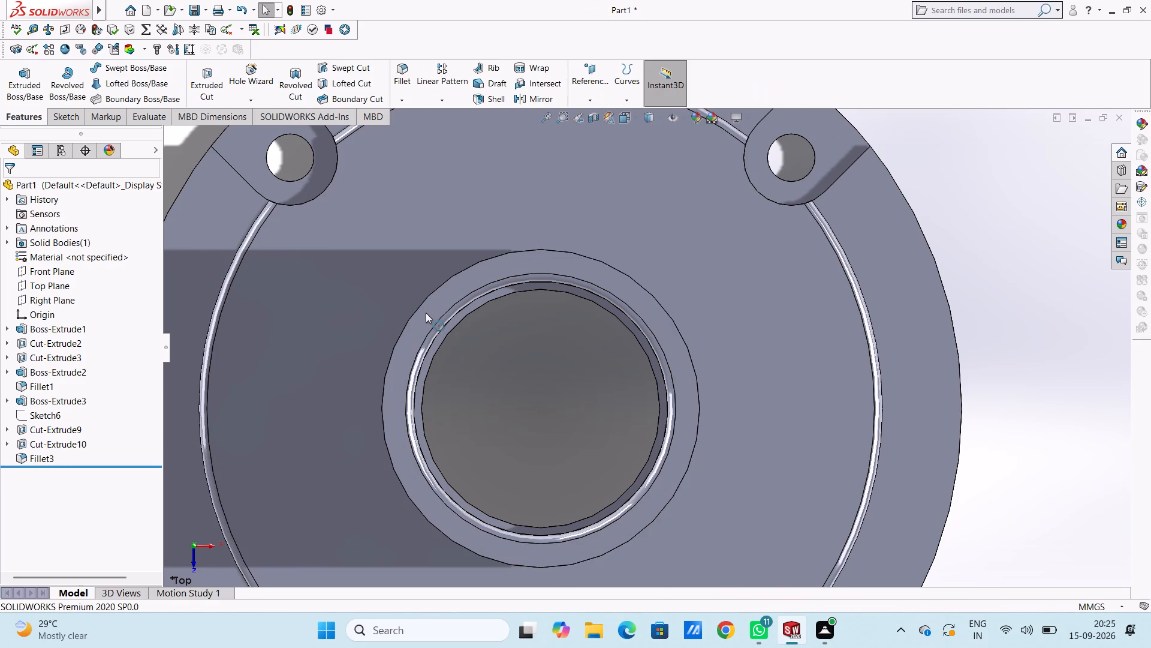
key("ctrl+z")
key("ctrl+z")
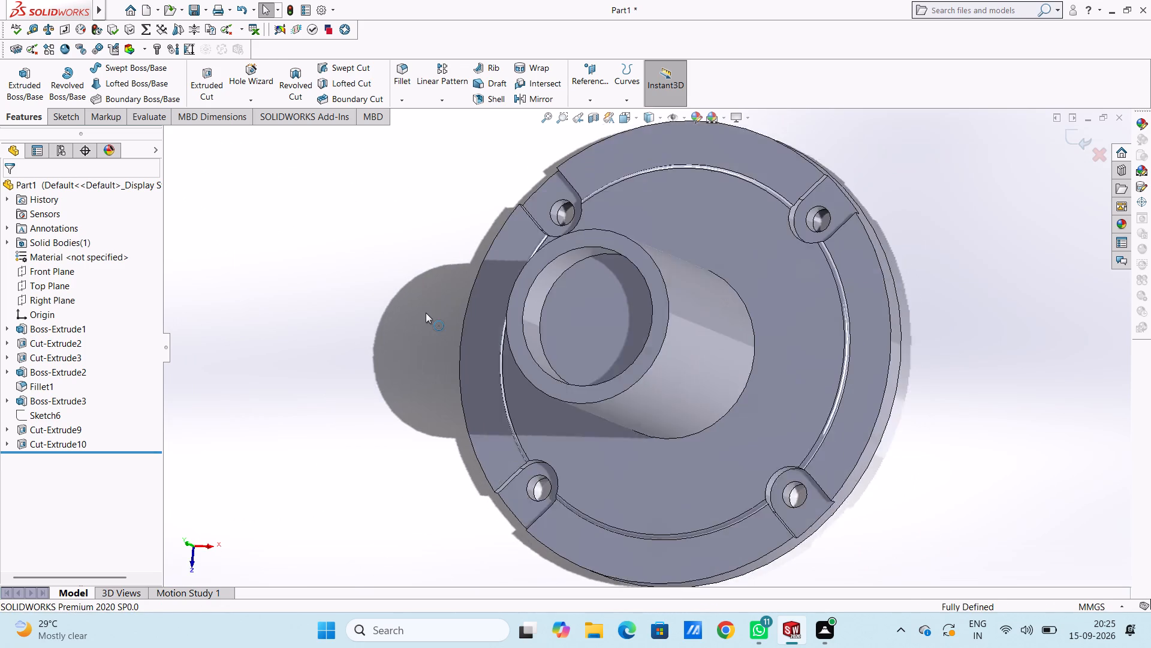
key("ctrl+z")
key("ctrl+z")
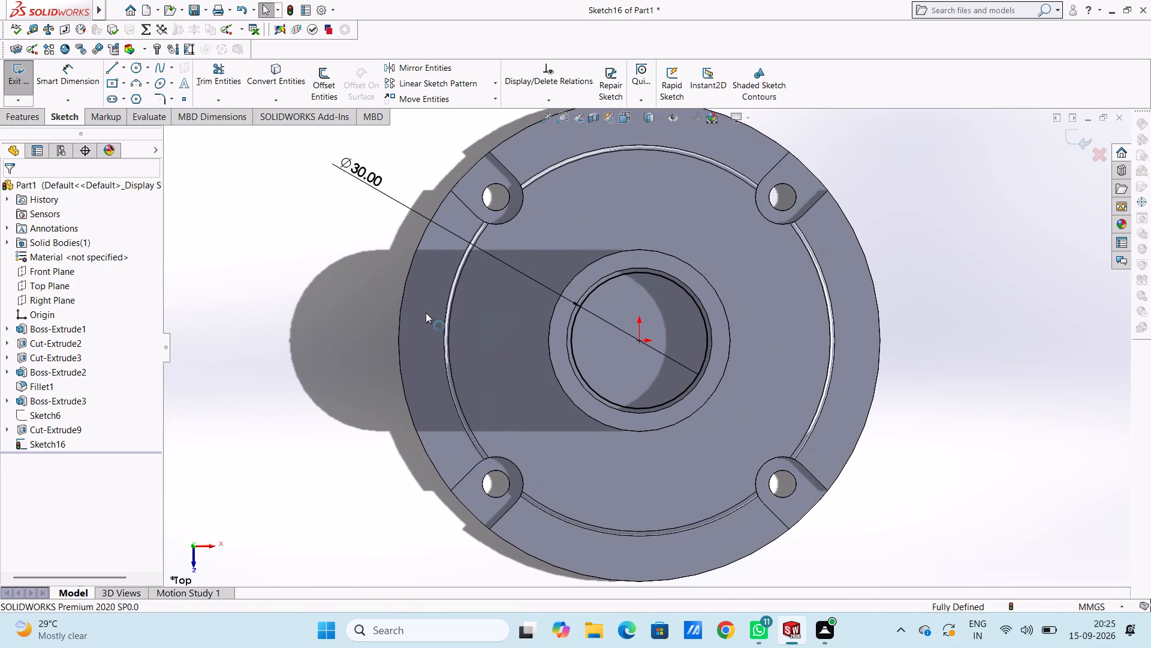
key("ctrl+z")
key("ctrl+z")
key("ctrl+z")
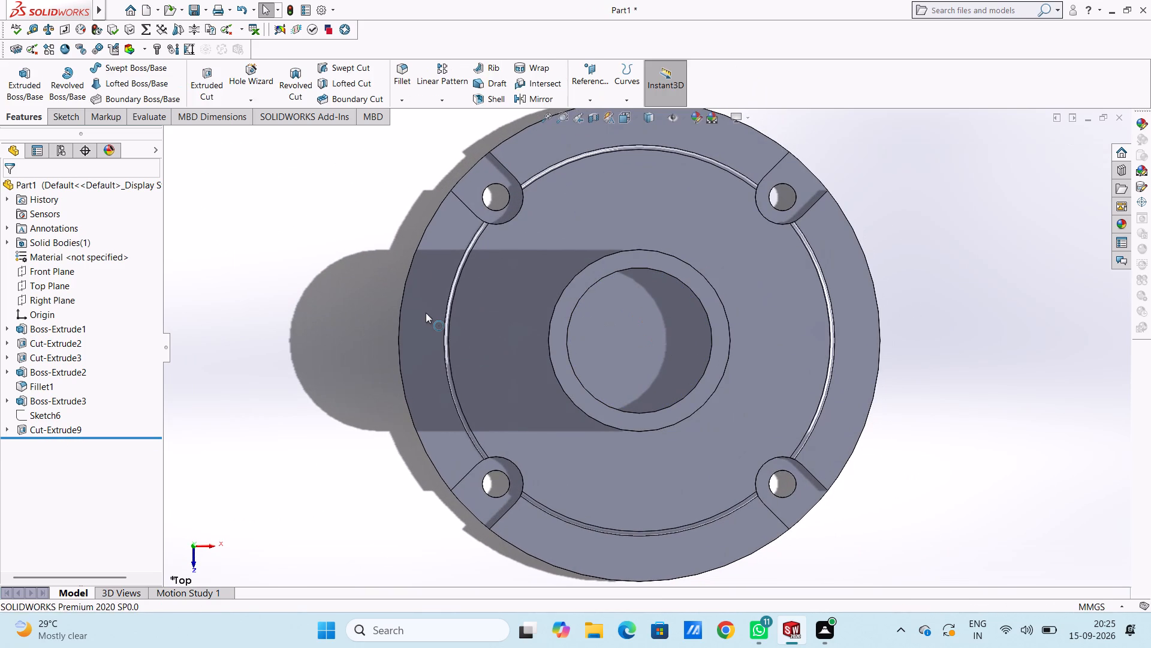
key("ctrl+z")
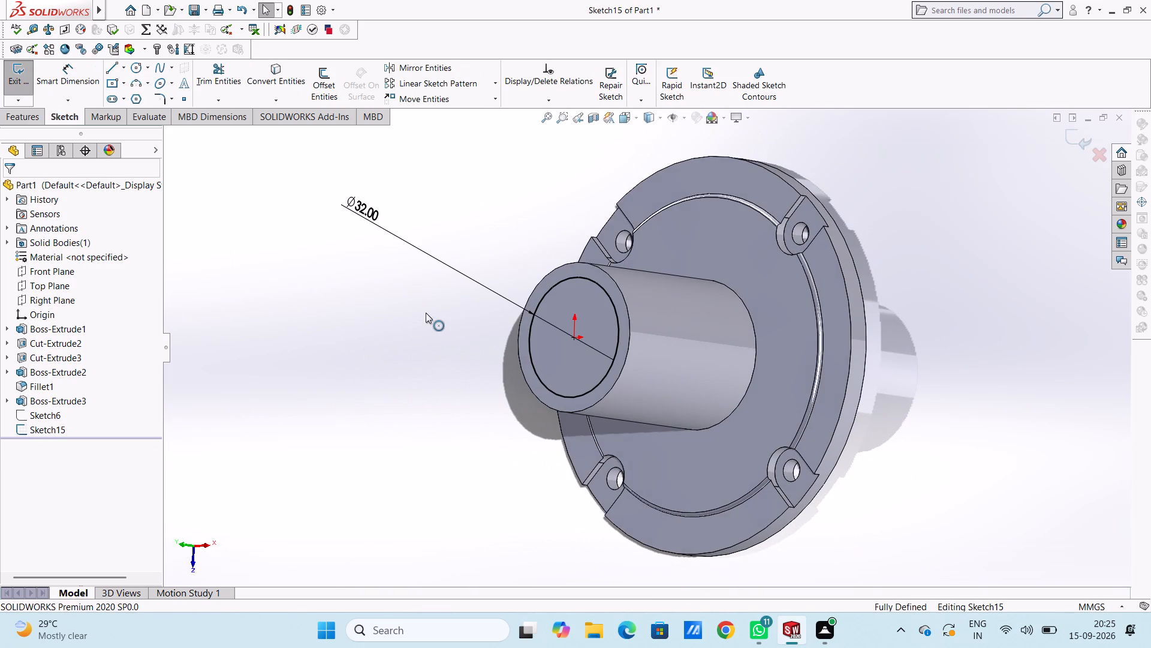
Set the diameter of the circle on the cylinder's top face to 30 mm.
double_click(363, 208)
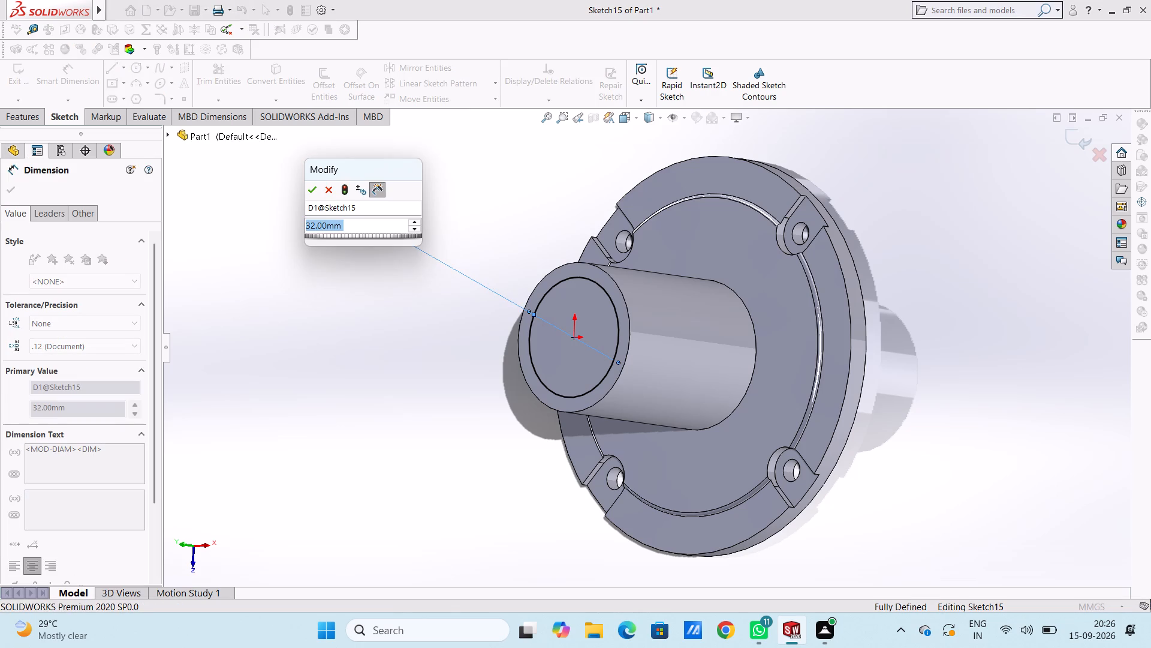
type("15")
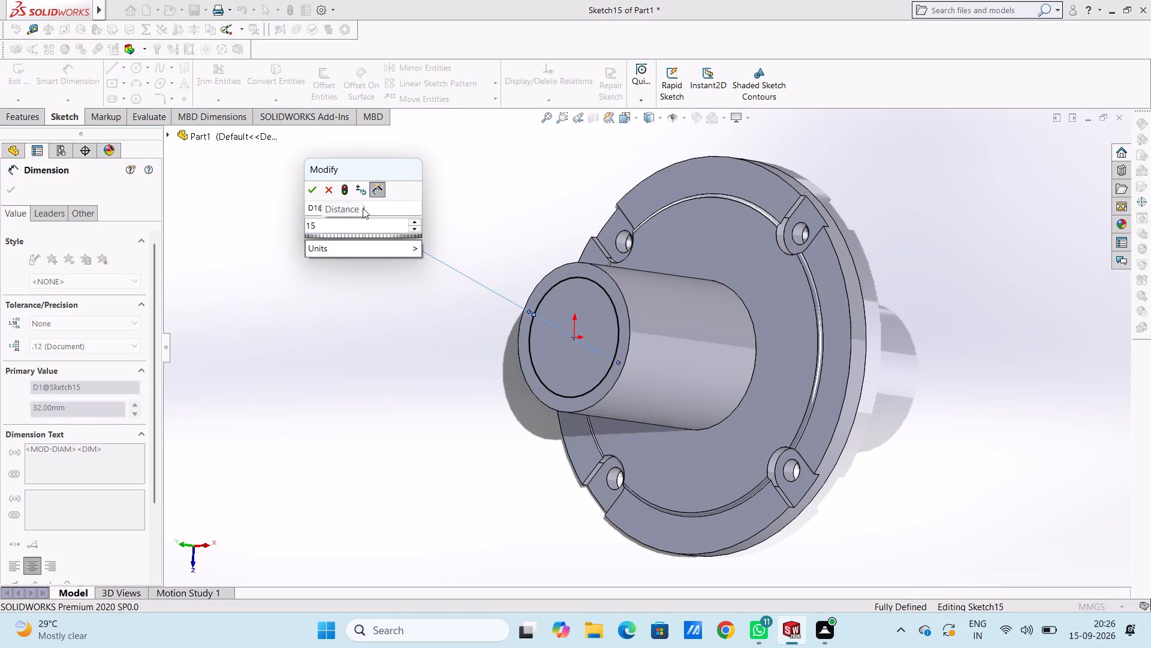
key("BackSpace")
key("BackSpace")
type("30")
key("Return")
left_click(238, 269)
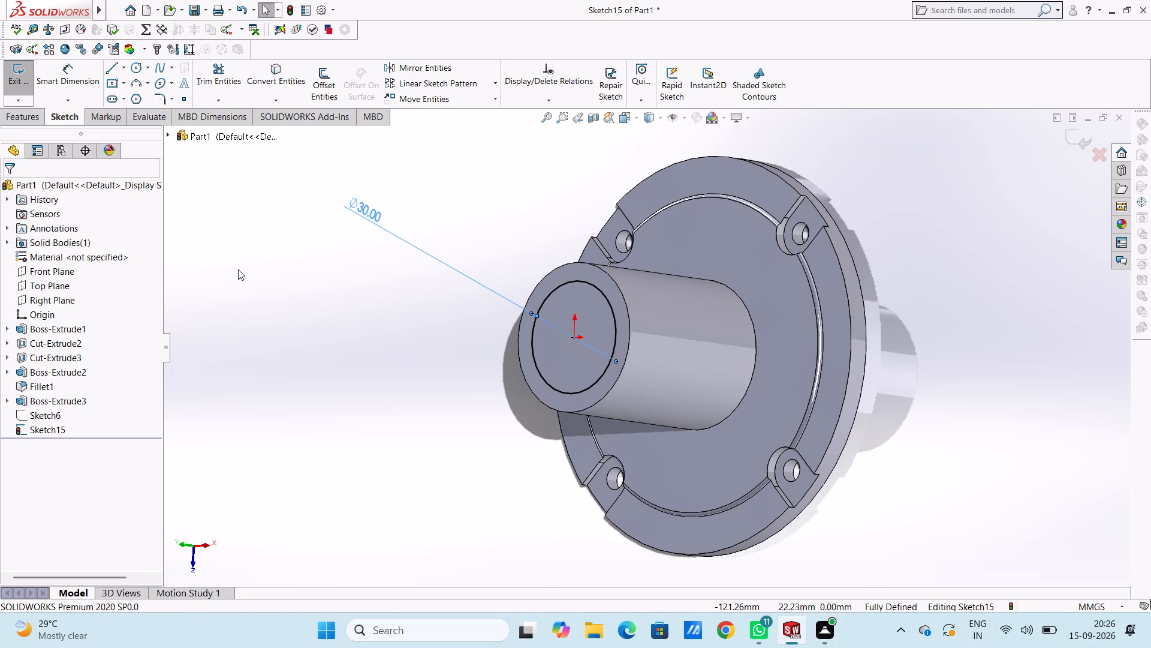
Cut-extrude the 30 mm circle 10 mm blind into the cylinder from its top face.
left_click(19, 121)
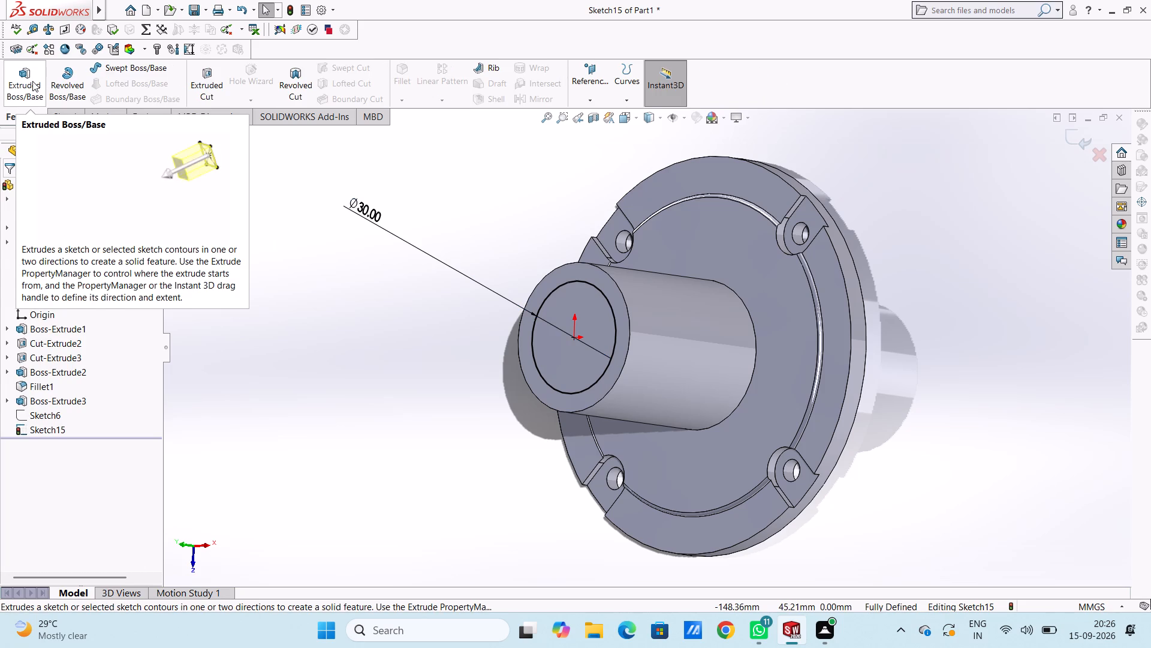
left_click(215, 86)
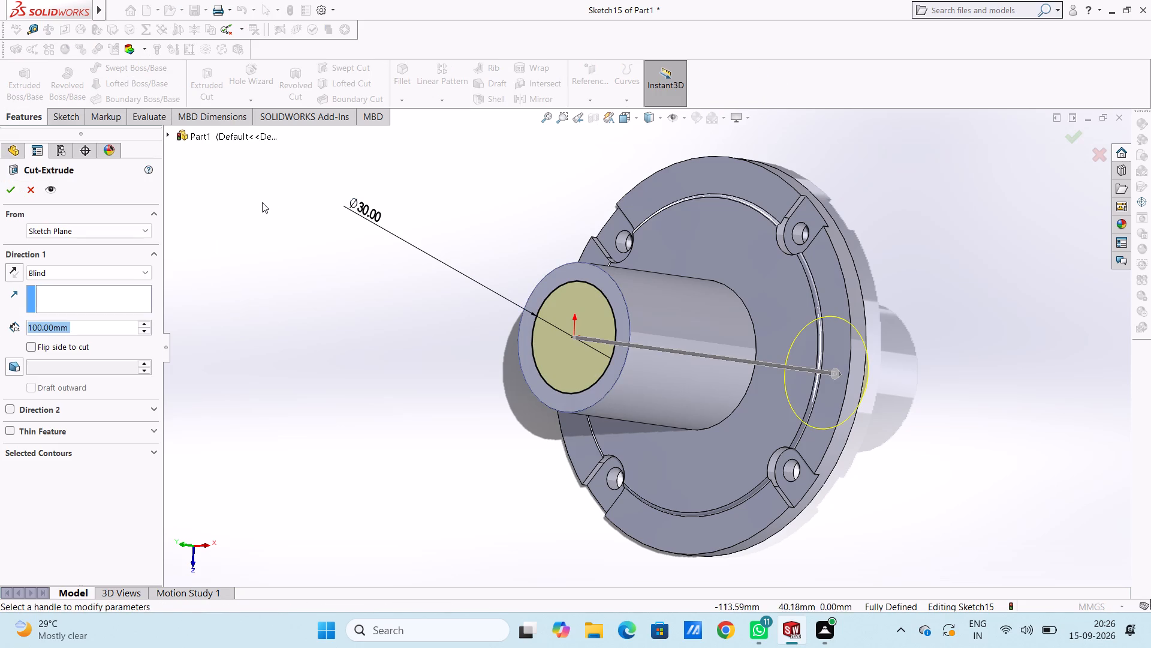
type("10")
key("Return")
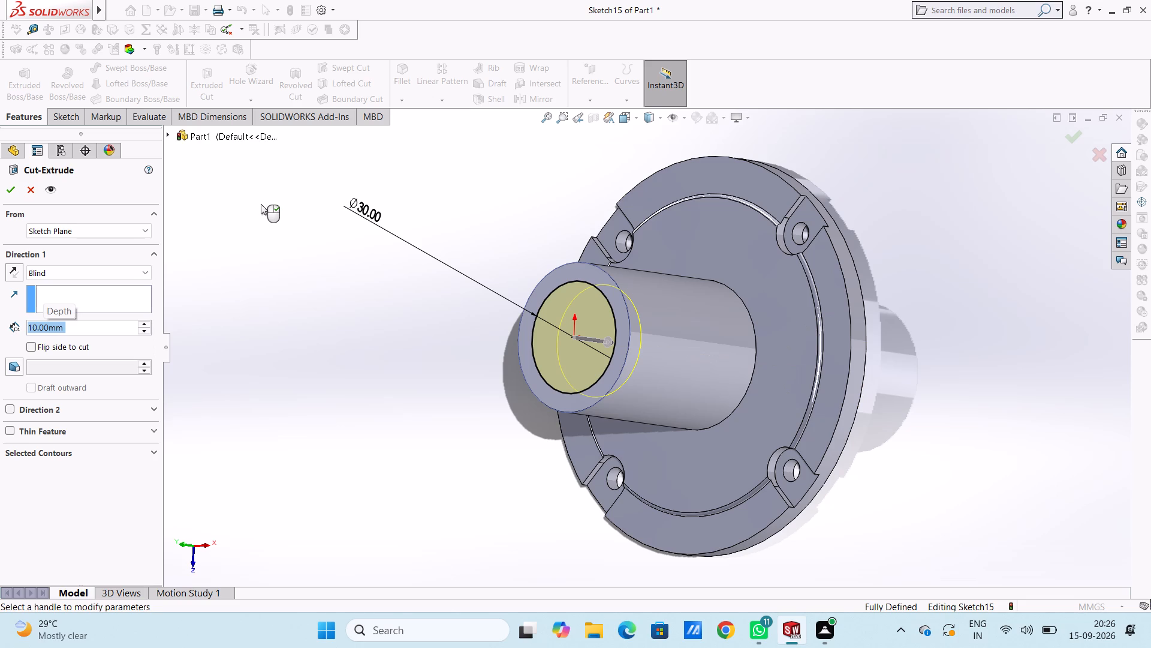
left_click(10, 193)
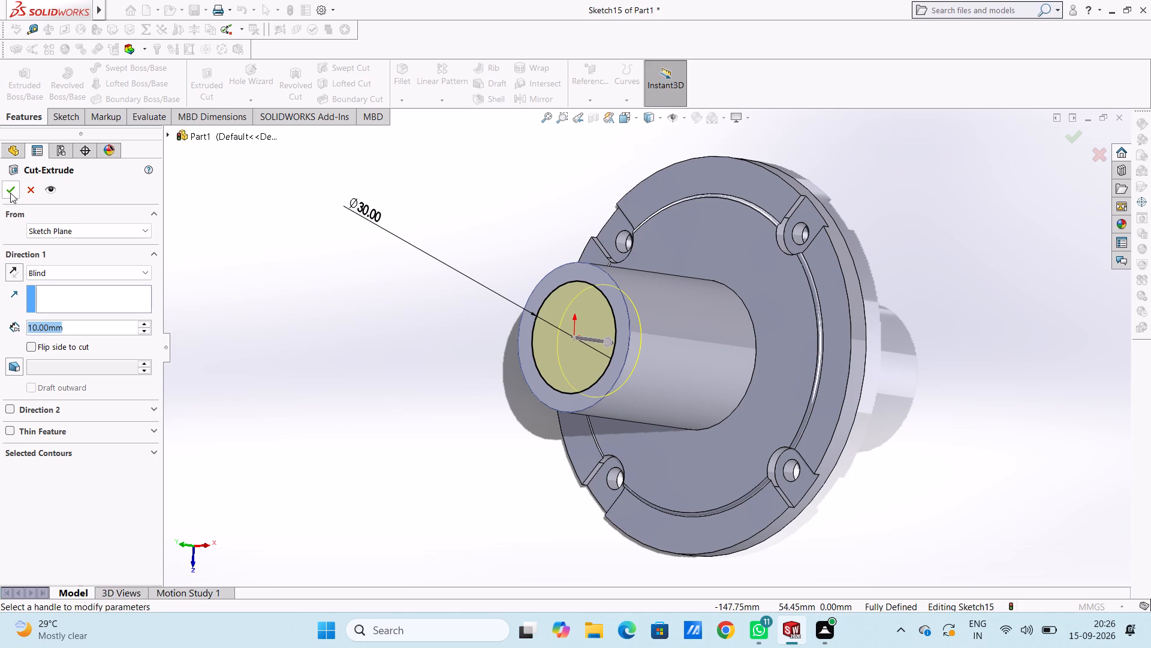
left_click(371, 337)
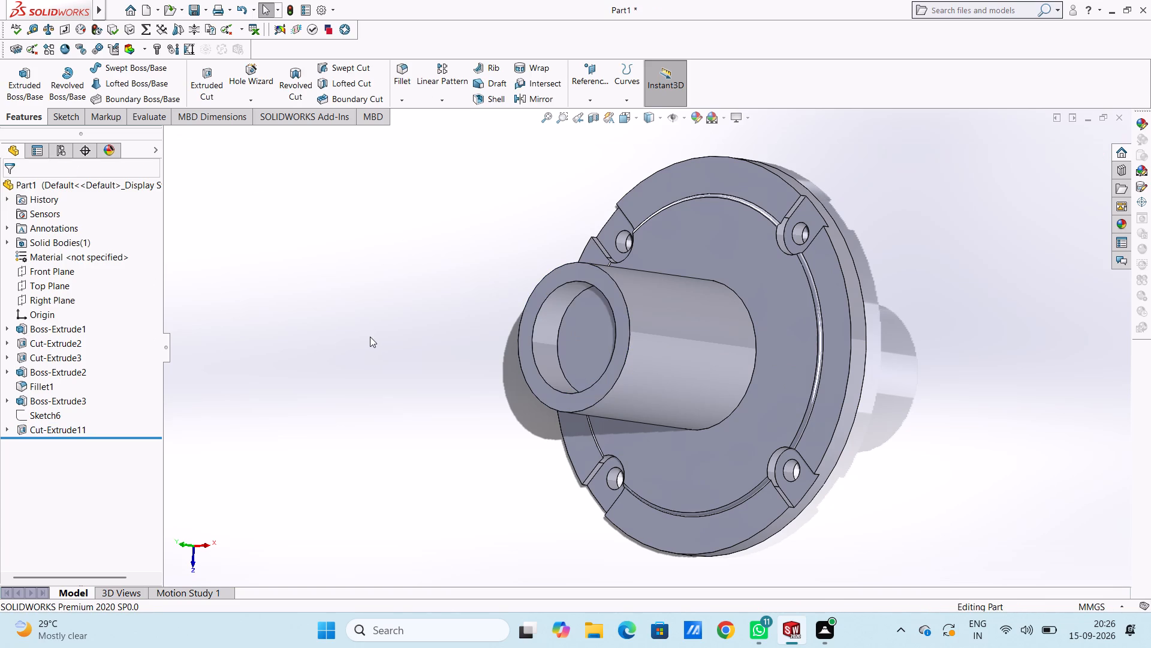
Start a sketch on the floor of the 30 mm bore and draw a 14 mm radius circle centred on the origin.
key("ctrl+5")
left_click(634, 342)
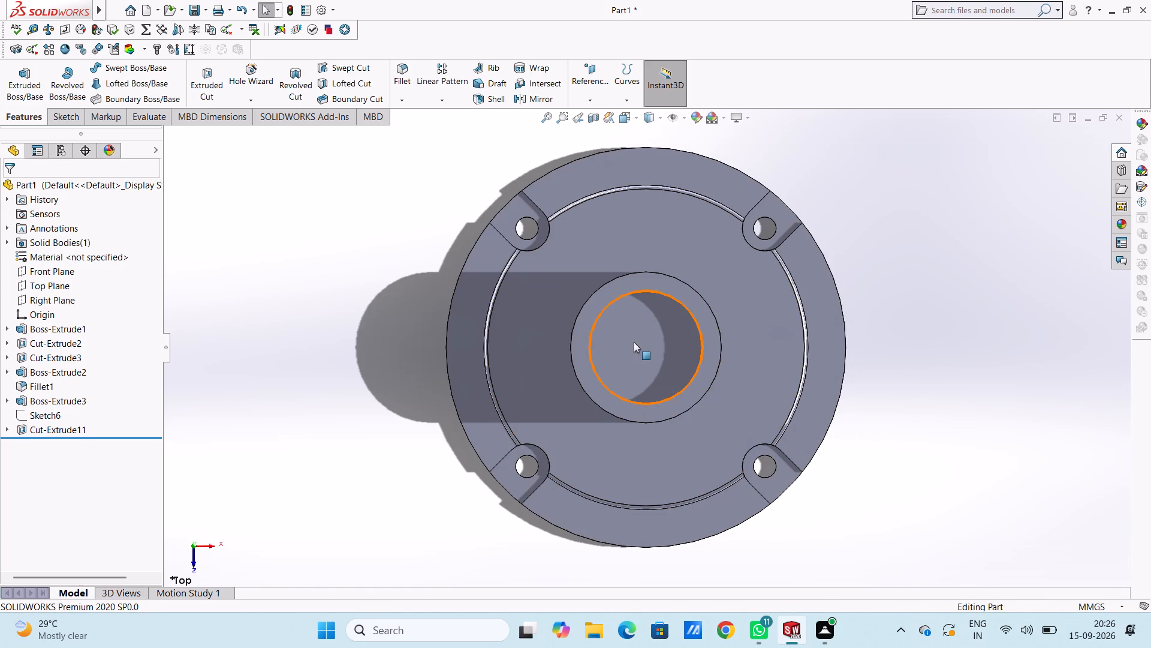
left_click(683, 309)
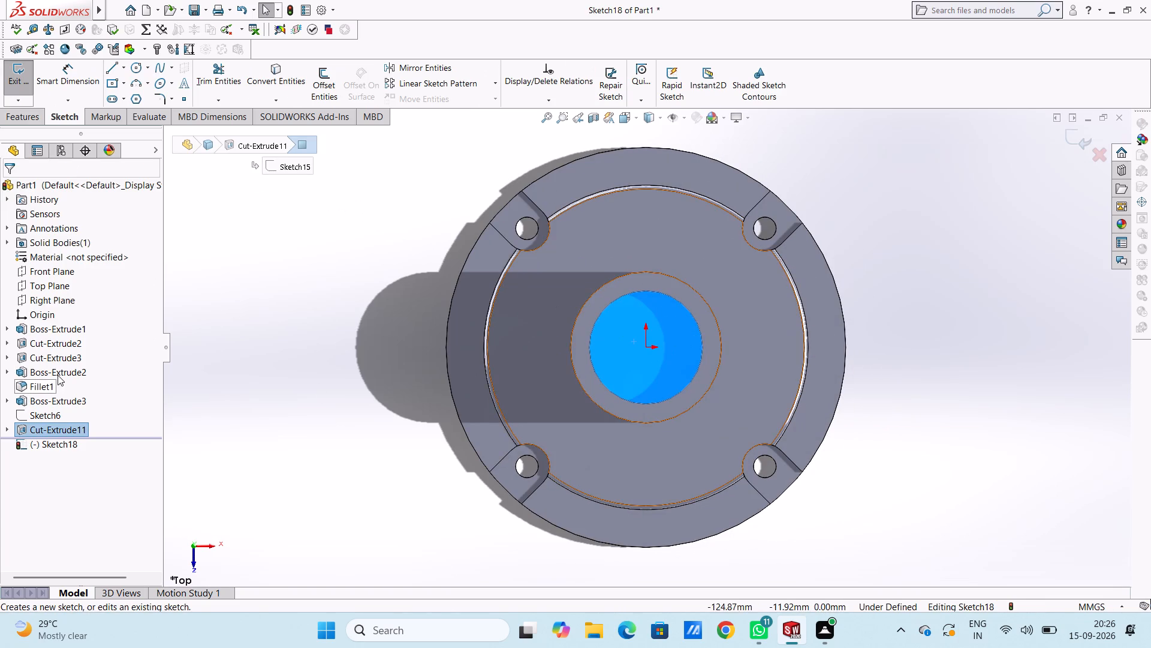
left_click(58, 375)
left_click(283, 312)
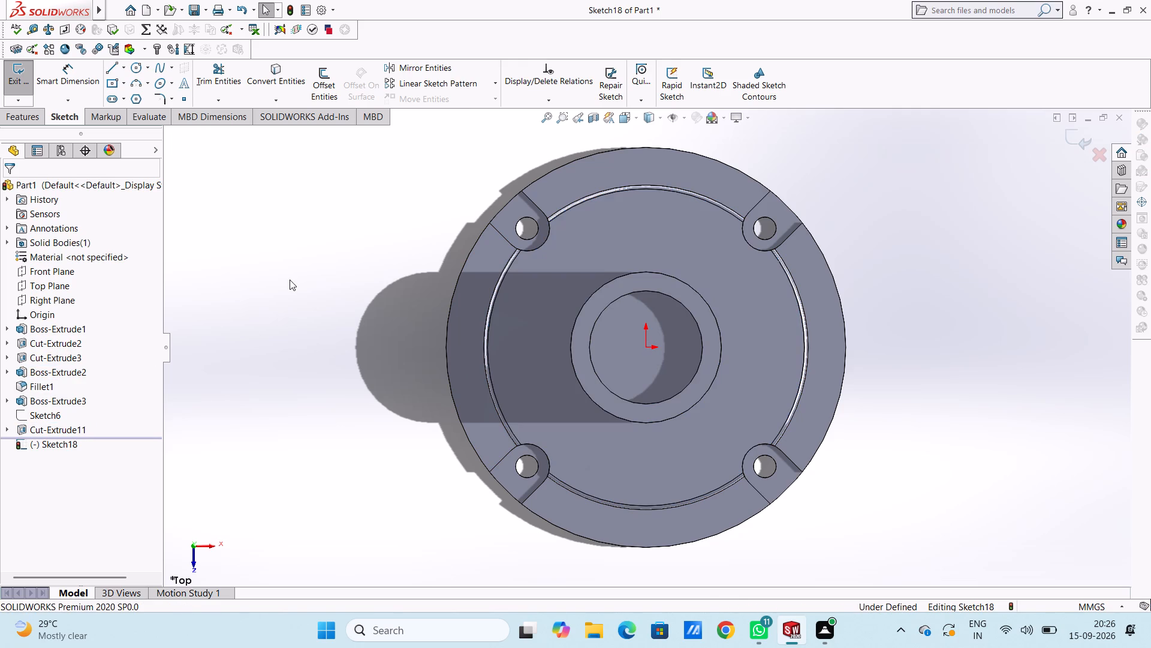
left_click(135, 69)
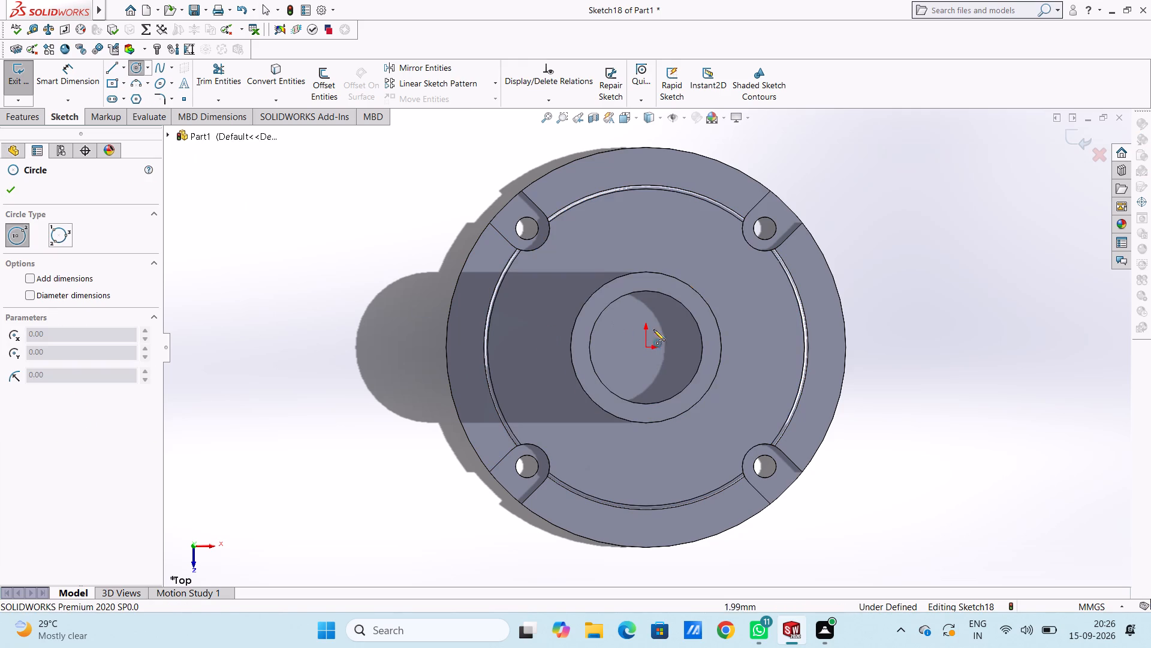
left_click(646, 347)
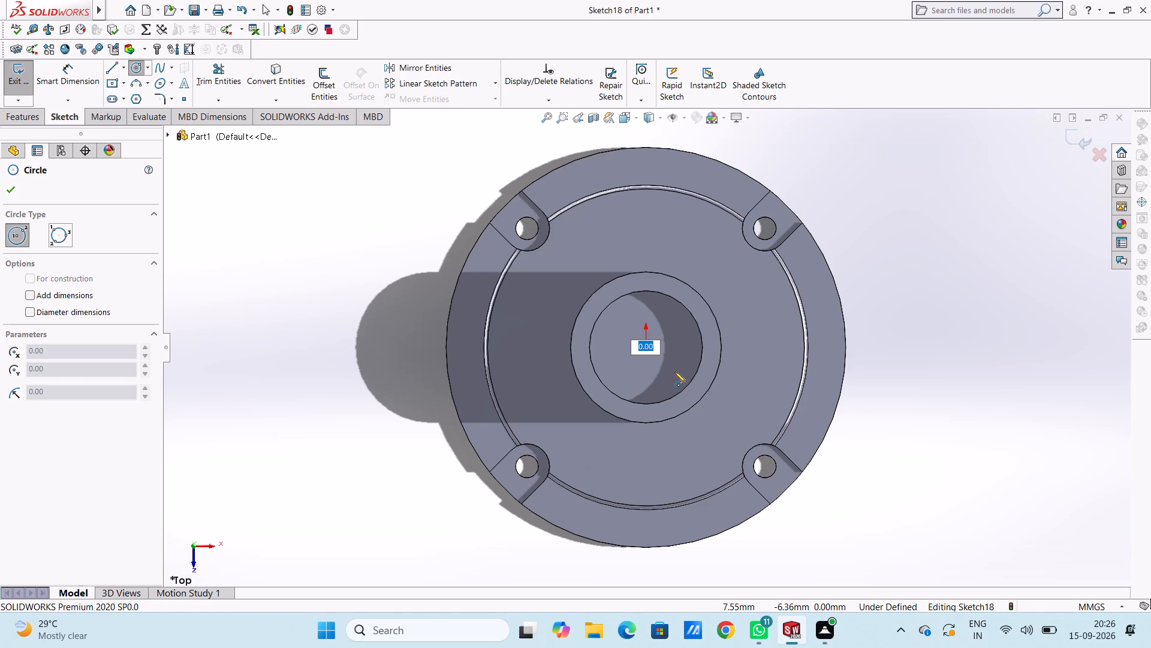
type("14")
key("Return")
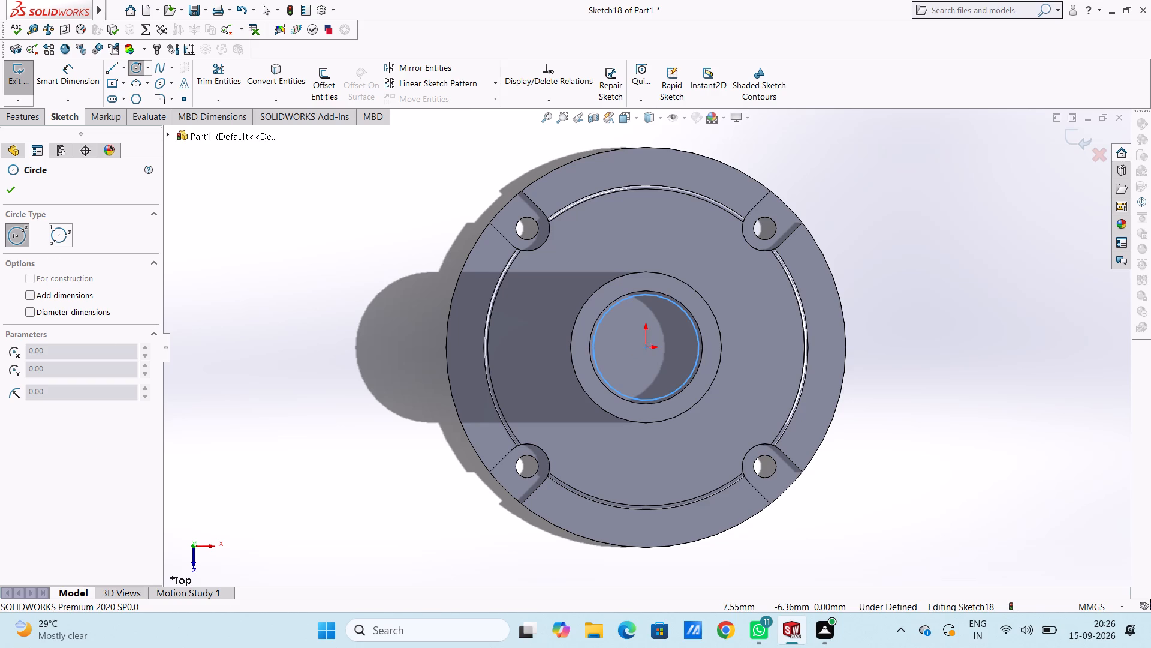
key("Escape")
key("Escape")
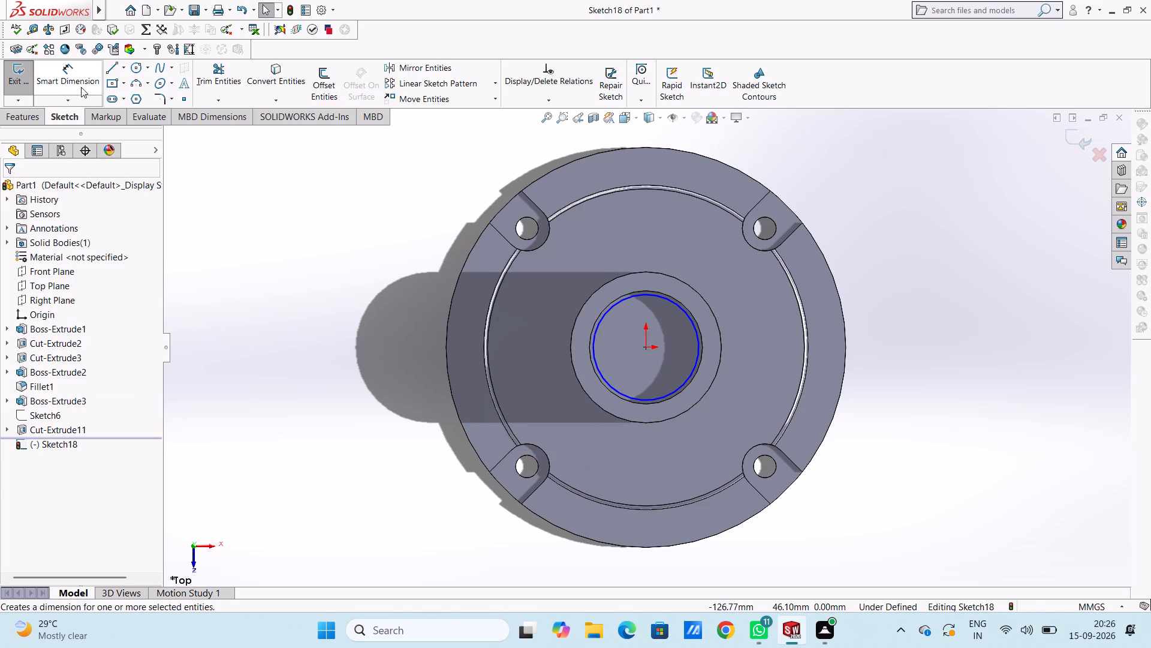
Dimension the circle on the bore floor and set its diameter to 26 mm.
left_click(76, 70)
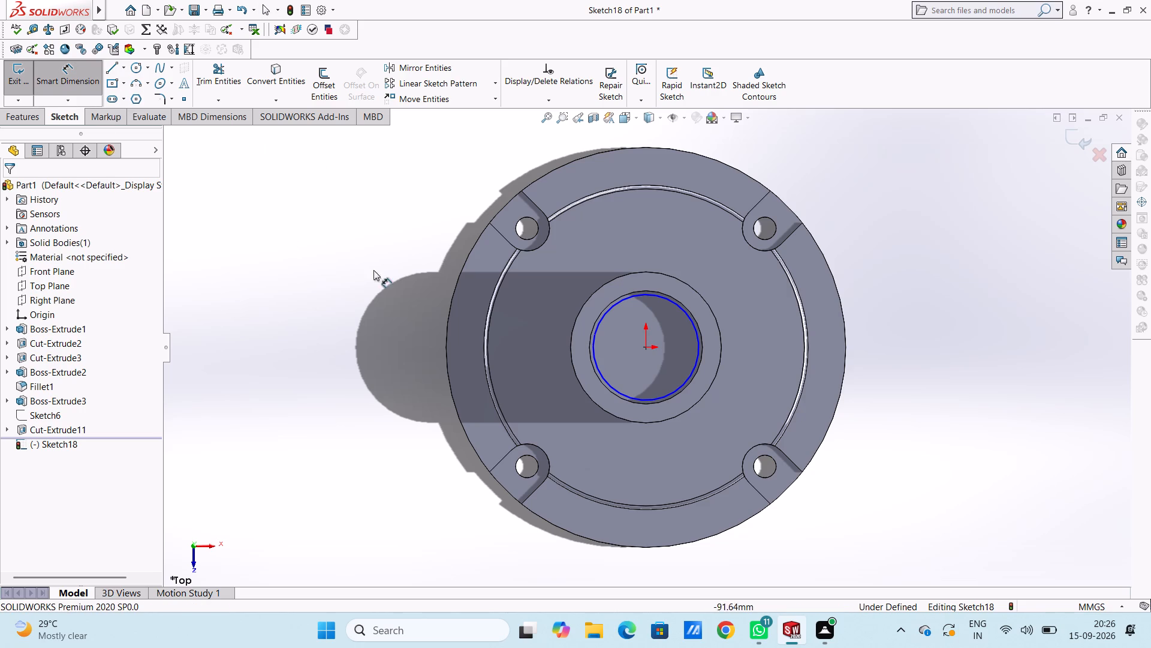
left_click(598, 323)
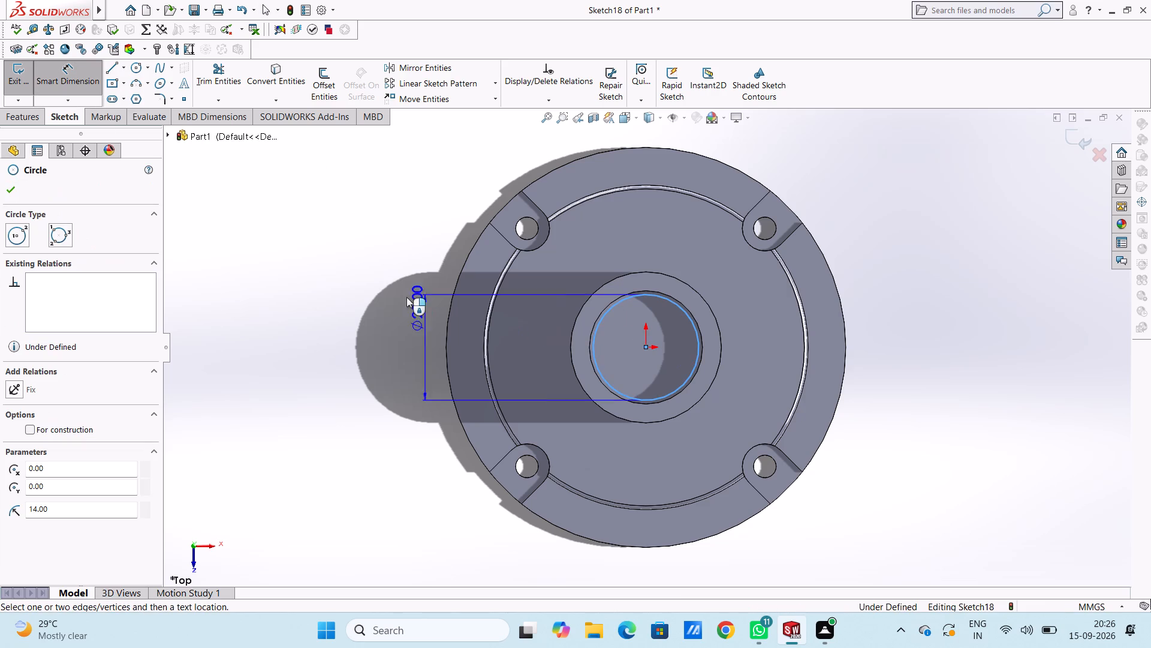
left_click(352, 203)
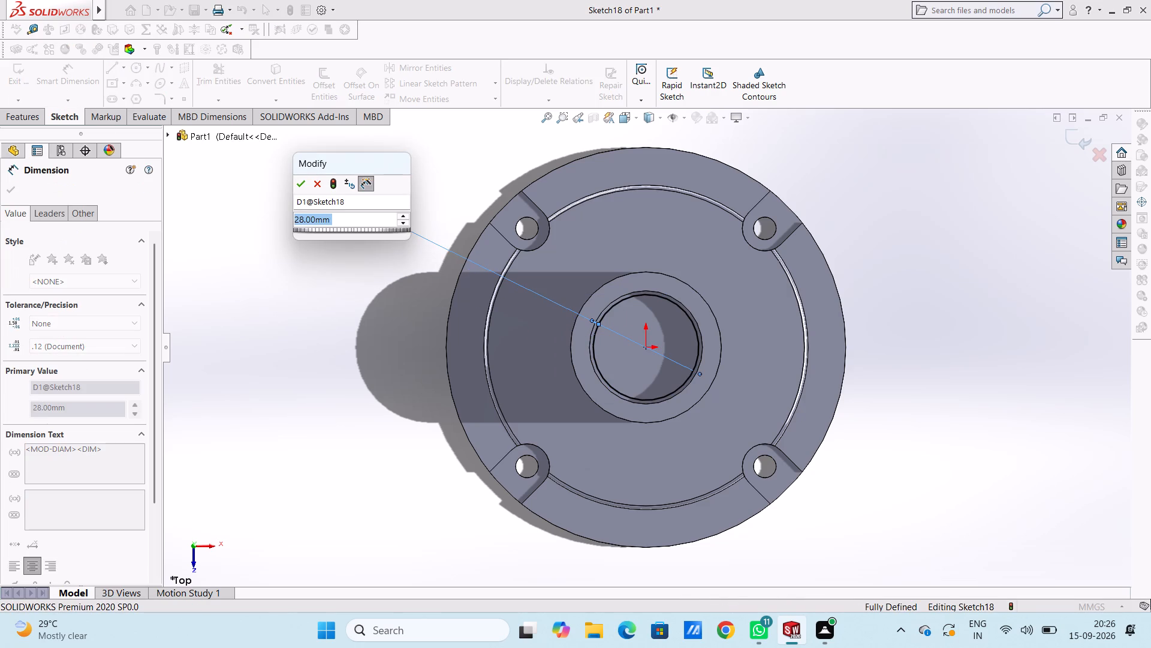
type("26")
key("Return")
left_click(348, 234)
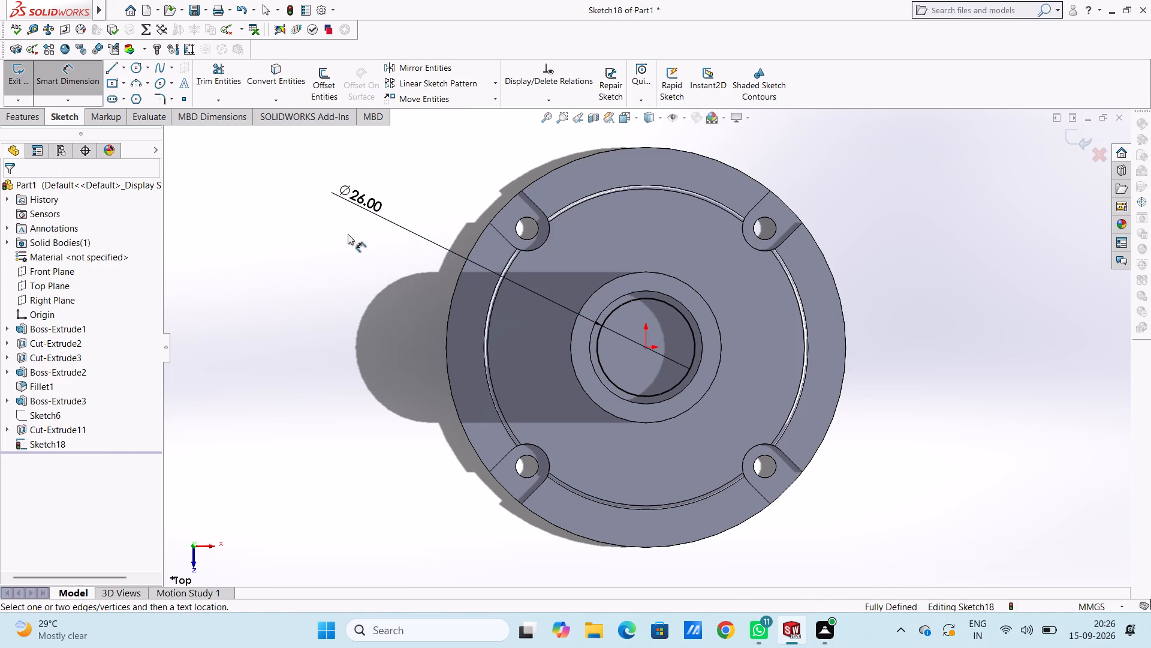
Cut-extrude the 26 mm circle 100 mm blind from the bore floor through the cylinder and flange.
left_click(14, 122)
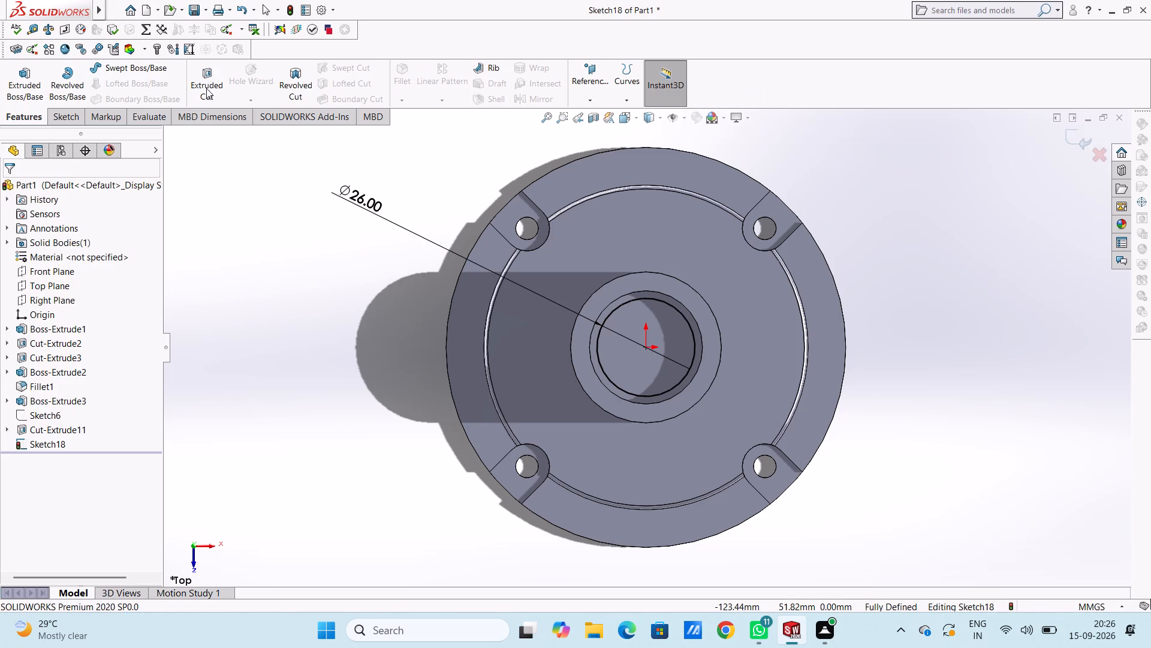
left_click(215, 85)
middle_click_drag(301, 311, 275, 296)
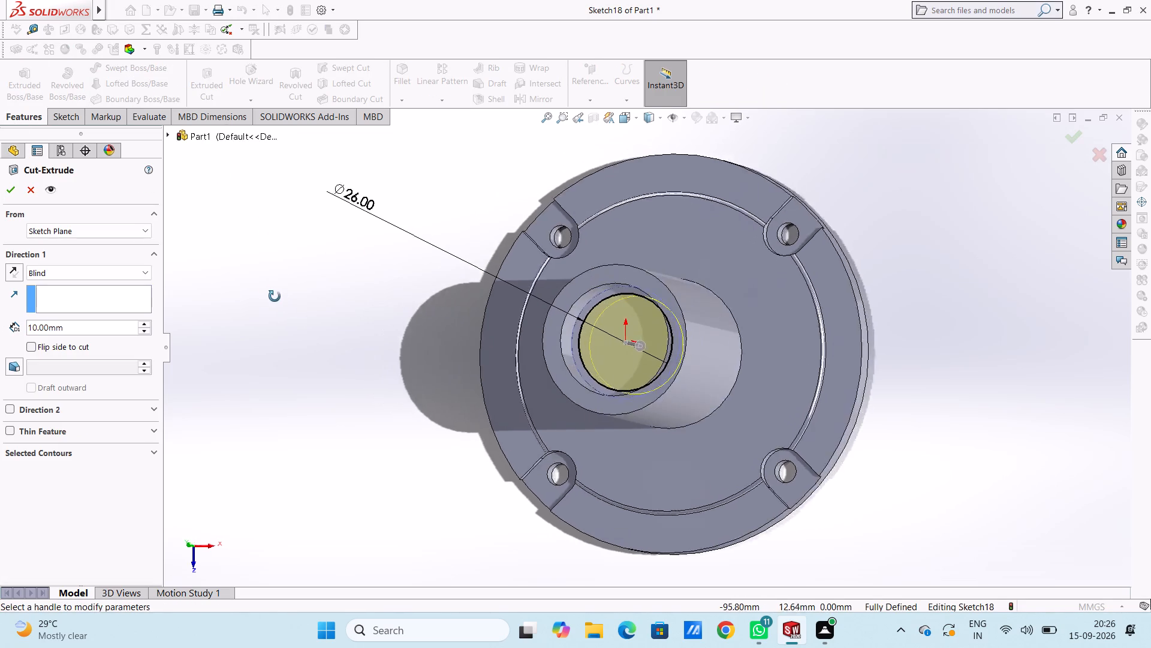
middle_click_drag(275, 296, 229, 260)
scroll(229, 260, "up", 1)
left_click(86, 317)
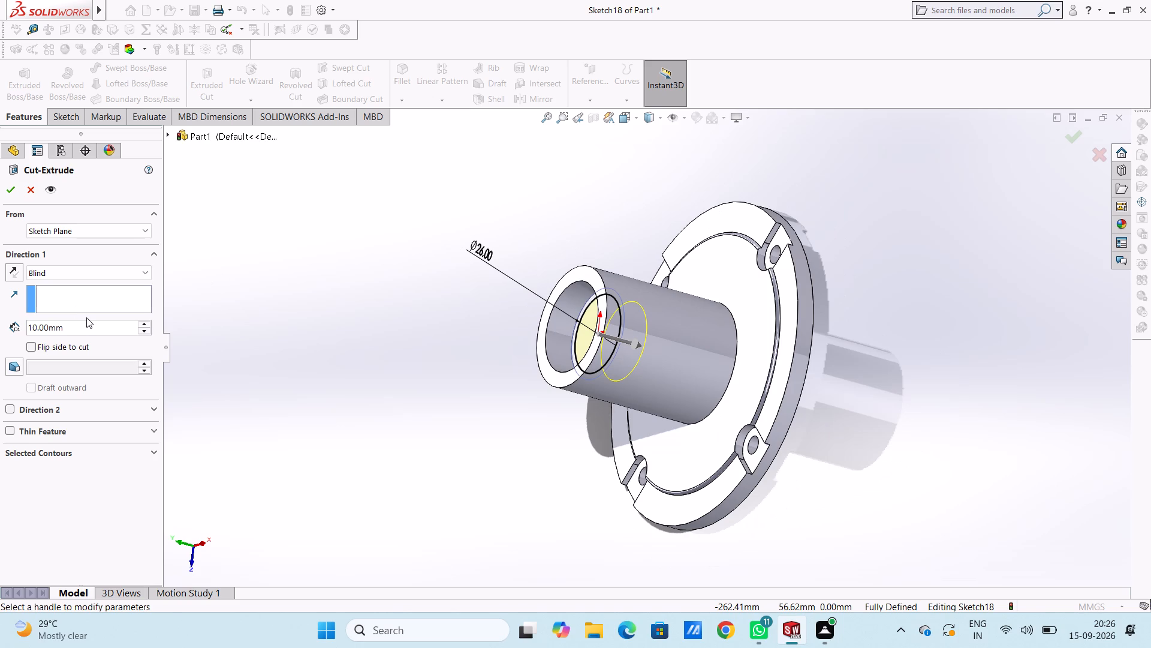
double_click(85, 325)
type("100")
key("Return")
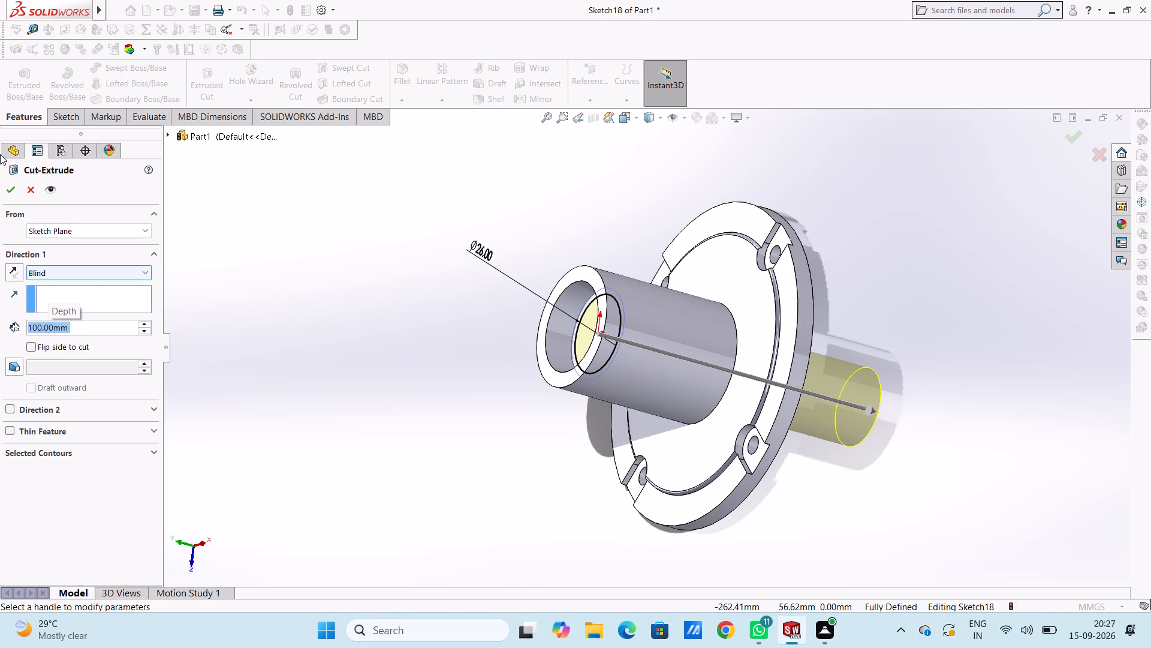
left_click(11, 190)
left_click(273, 337)
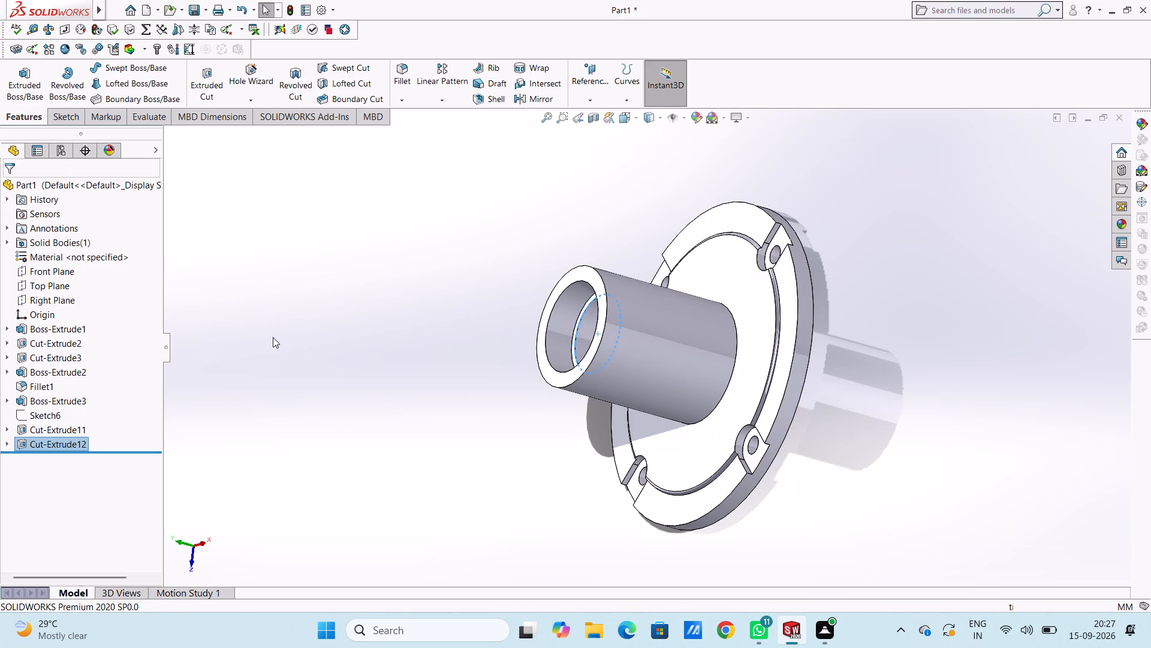
Fillet the 30 mm bore's edge on the cylinder's top face with a 1 mm radius.
key("ctrl+5")
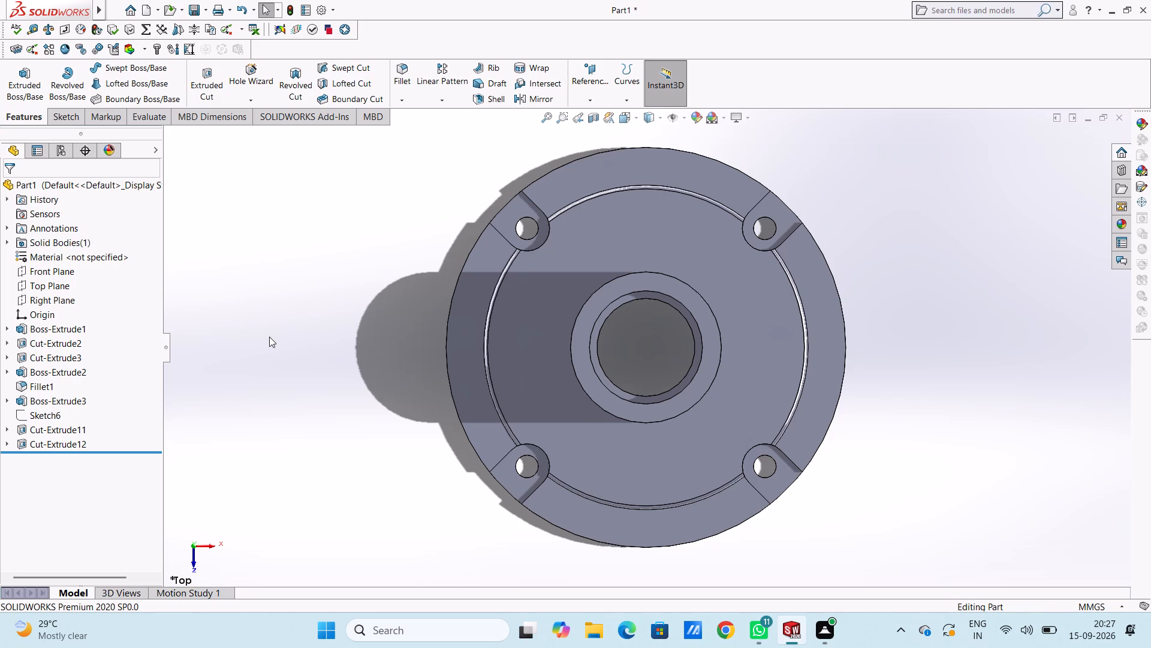
left_click(409, 77)
left_click(604, 307)
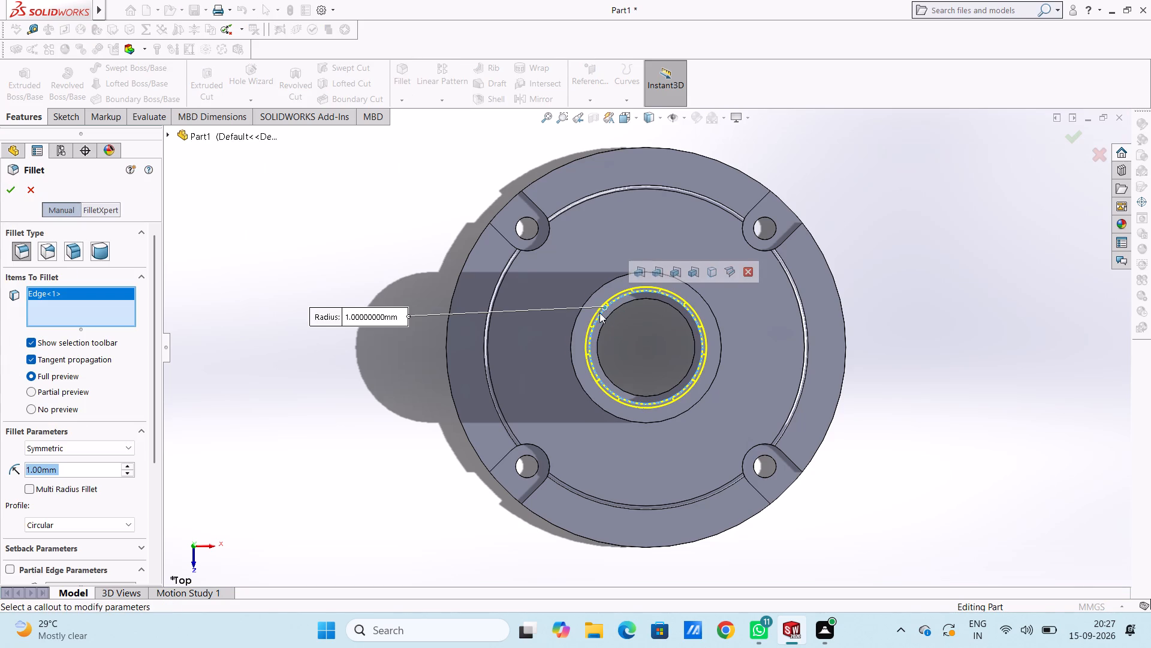
left_click(7, 190)
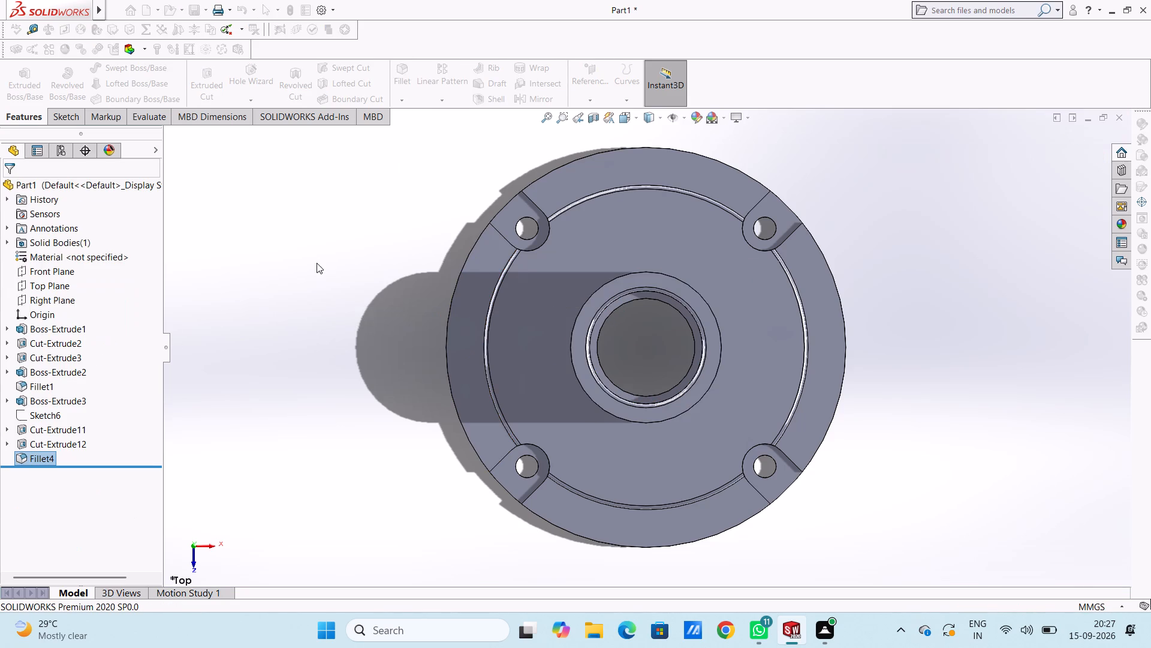
left_click(328, 250)
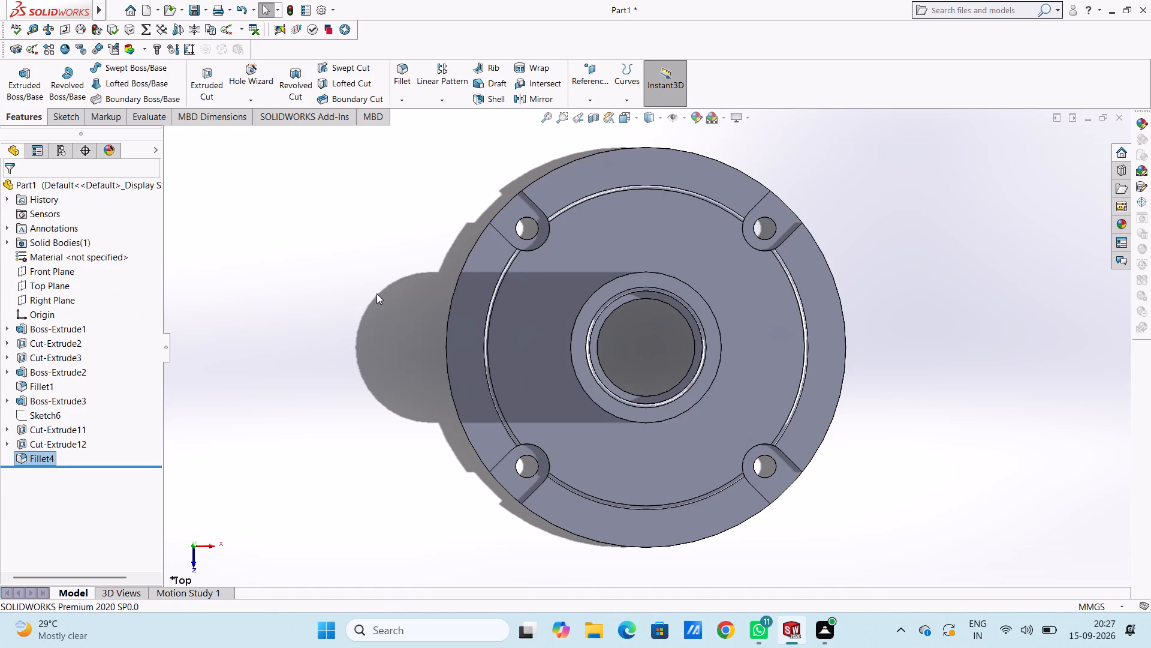
Start a sketch on the cylinder's top face and draw an 18 mm radius circle centred on the origin.
scroll(403, 313, "down", 1)
scroll(742, 300, "down", 1)
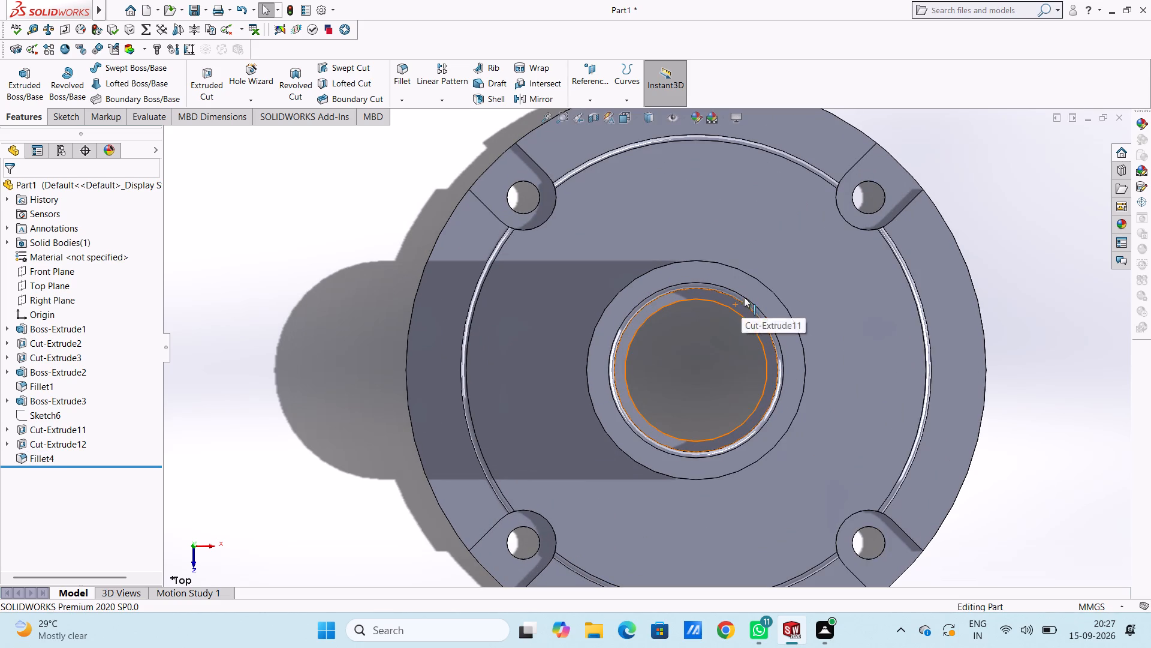
left_click(746, 292)
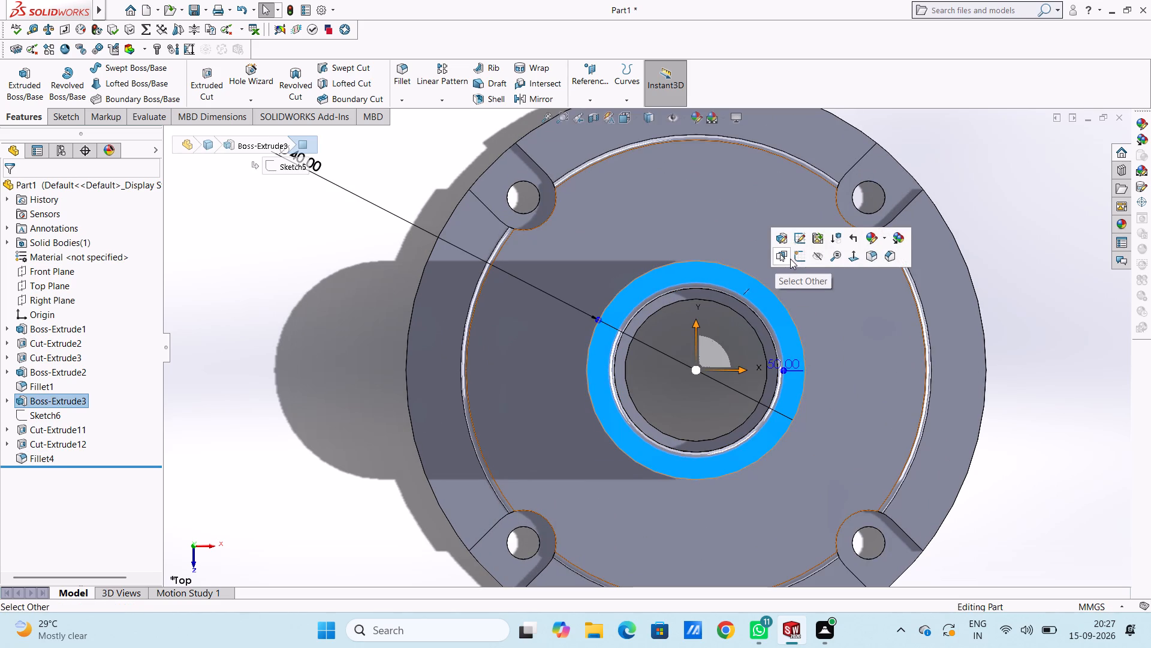
left_click(797, 260)
left_click(267, 265)
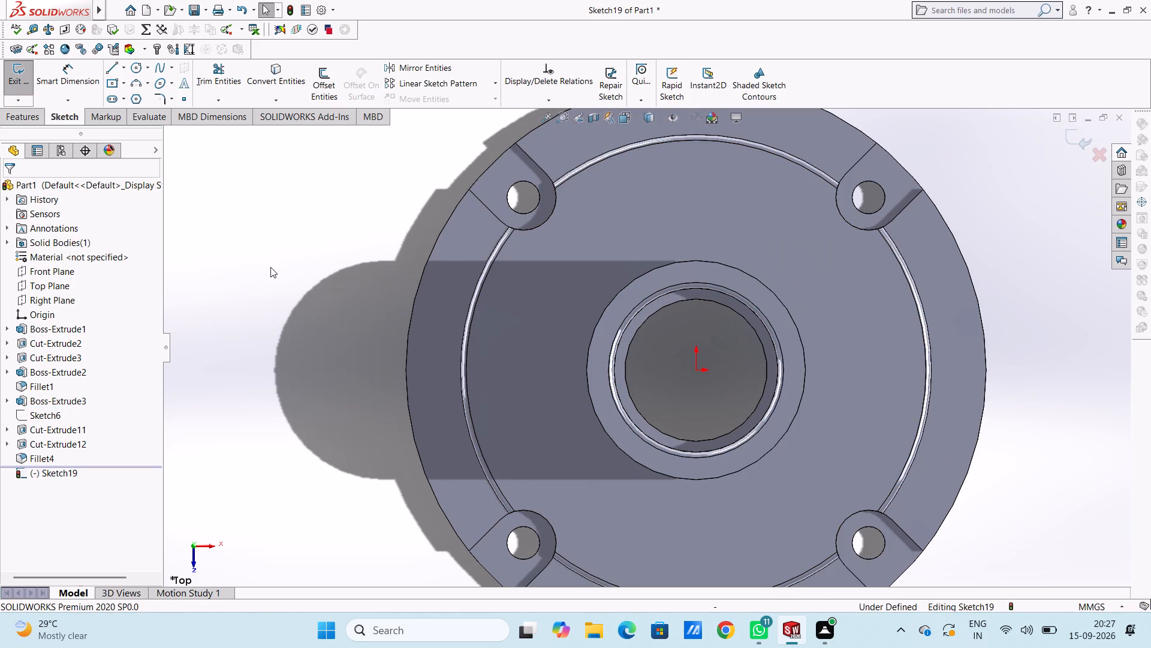
left_click(135, 71)
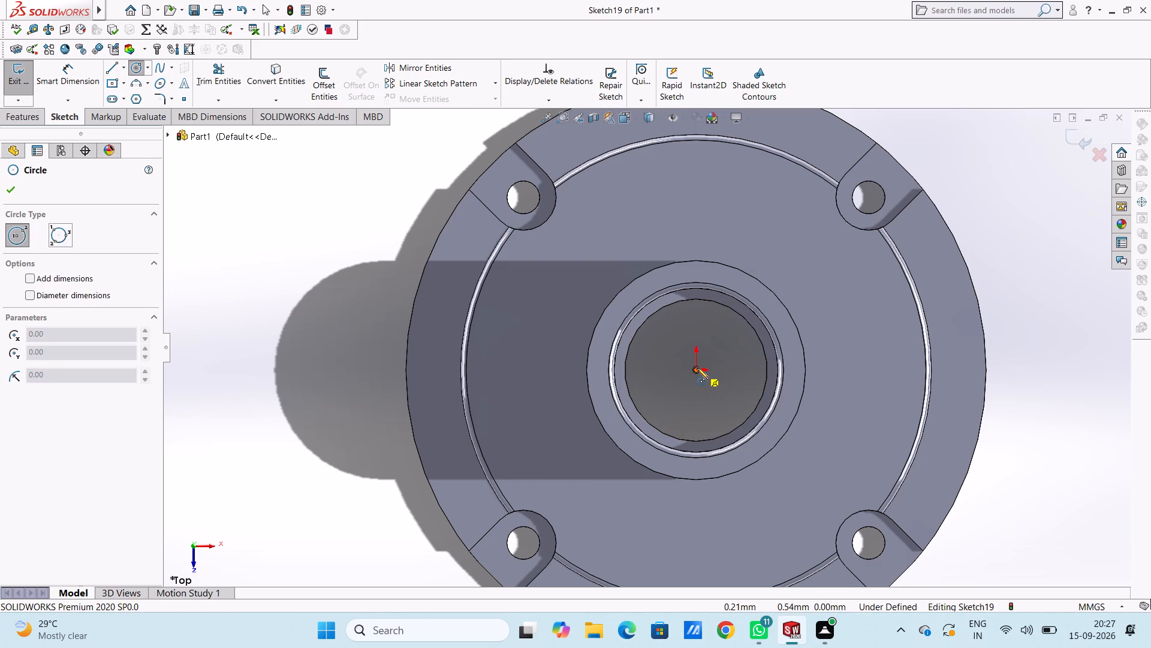
left_click(697, 370)
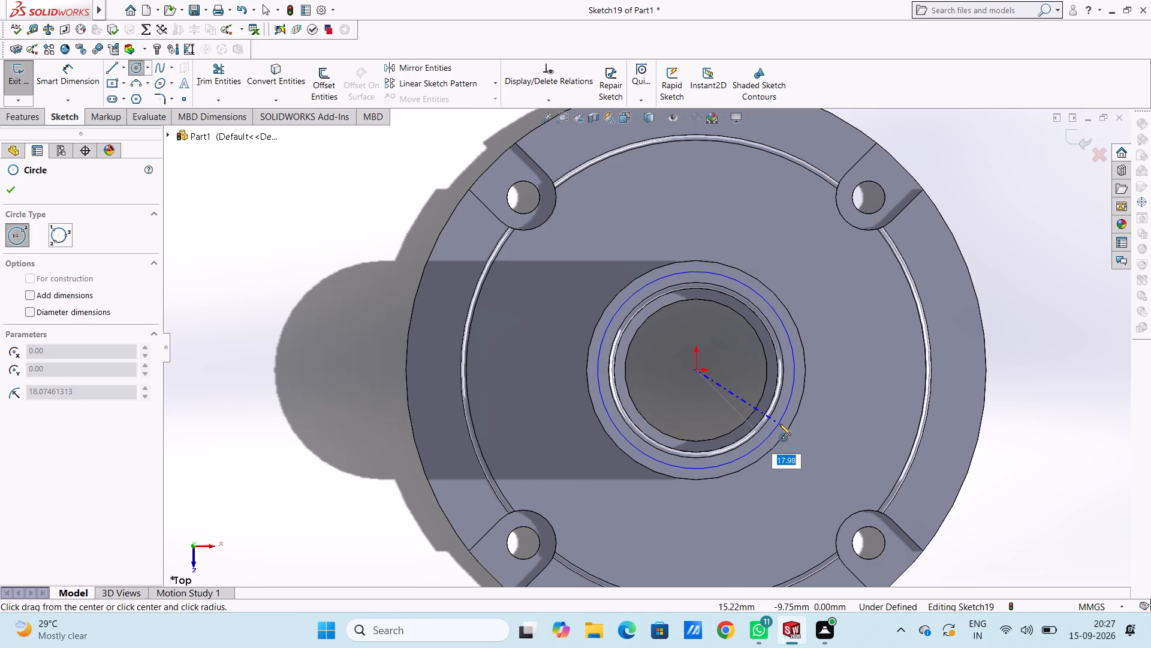
type("18")
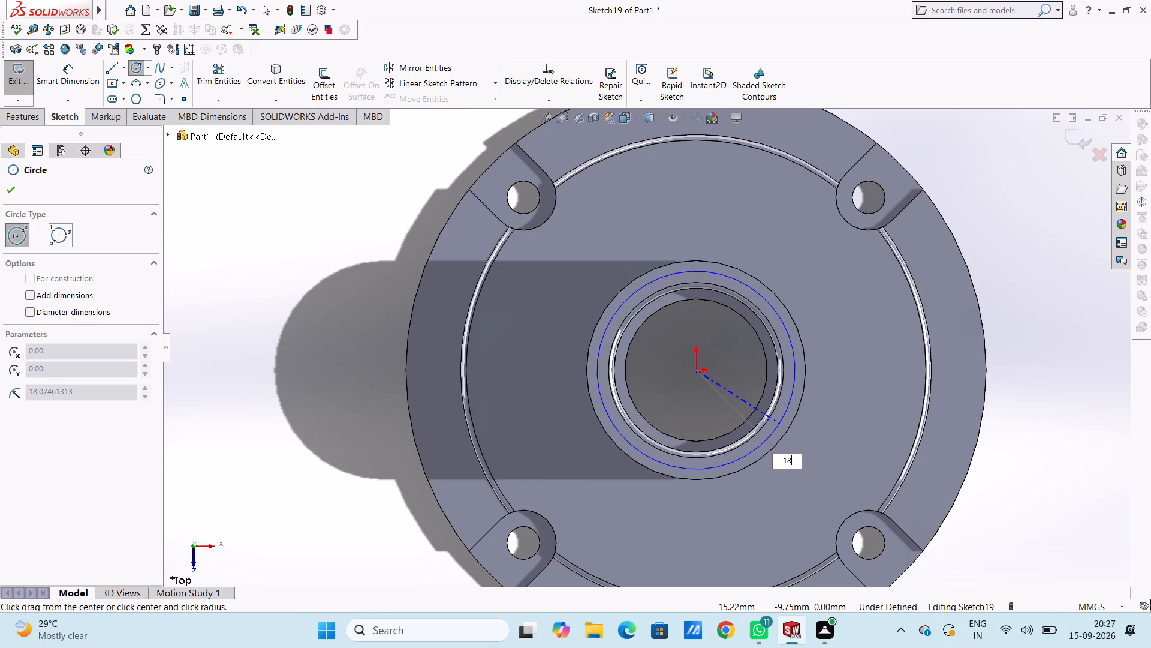
key("Return")
key("Escape")
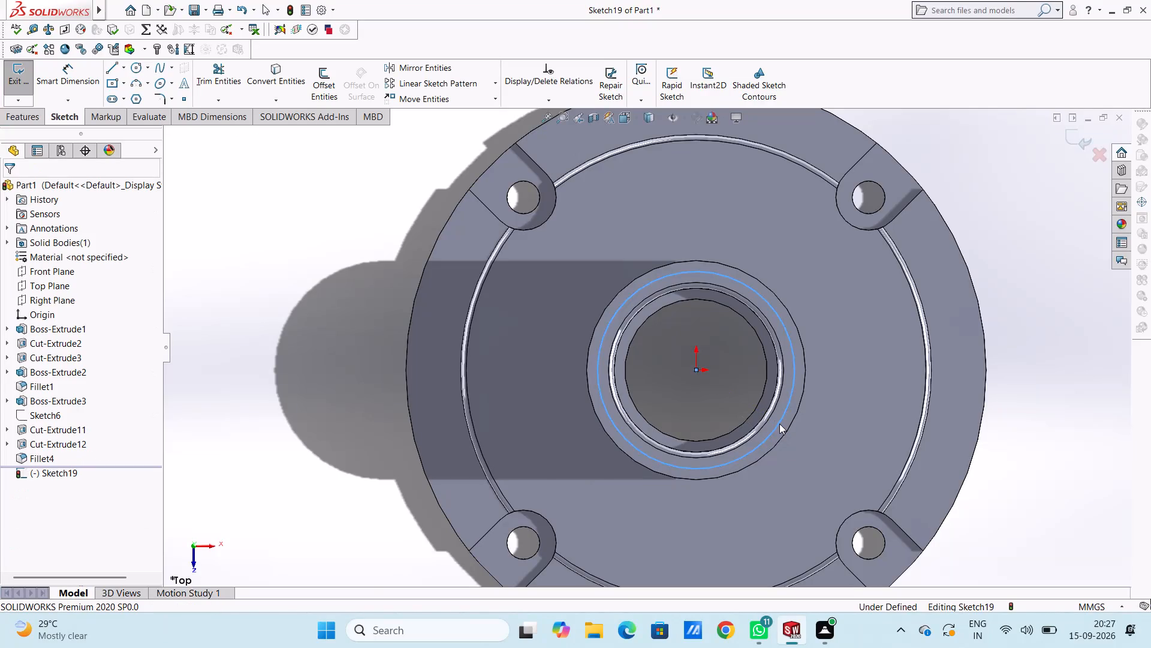
key("Escape")
key("Escape")
scroll(743, 272, "down", 1)
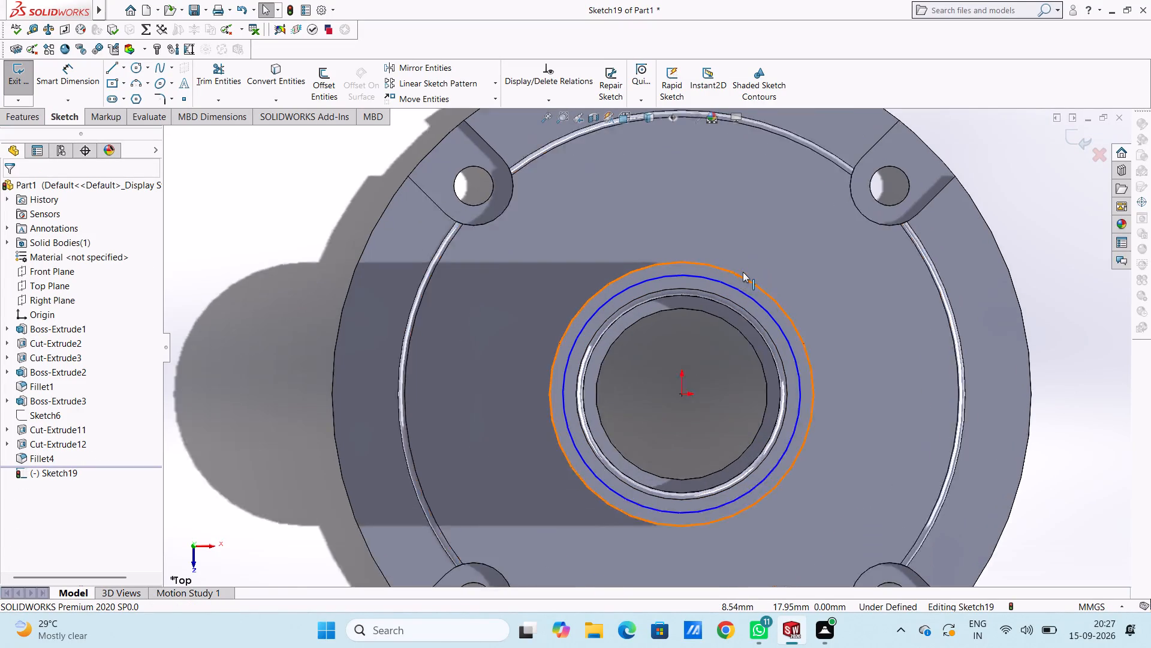
scroll(743, 272, "down", 2)
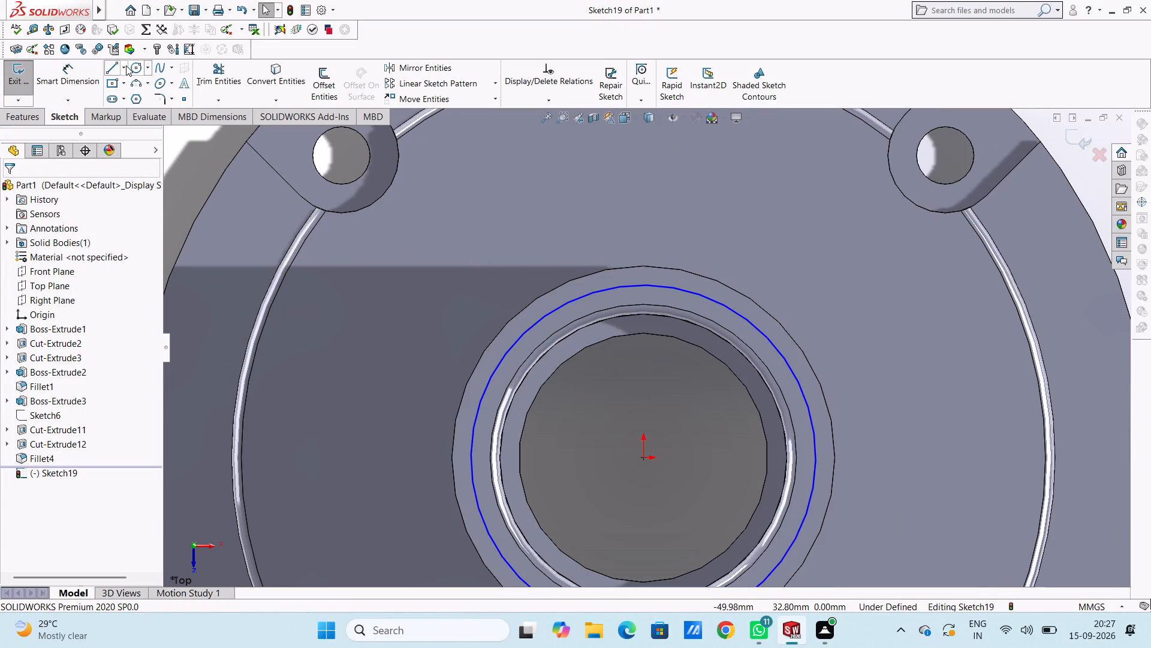
Draw a 1 mm radius circle centred on the 18 mm radius circle, directly above the origin in top view.
left_click(132, 68)
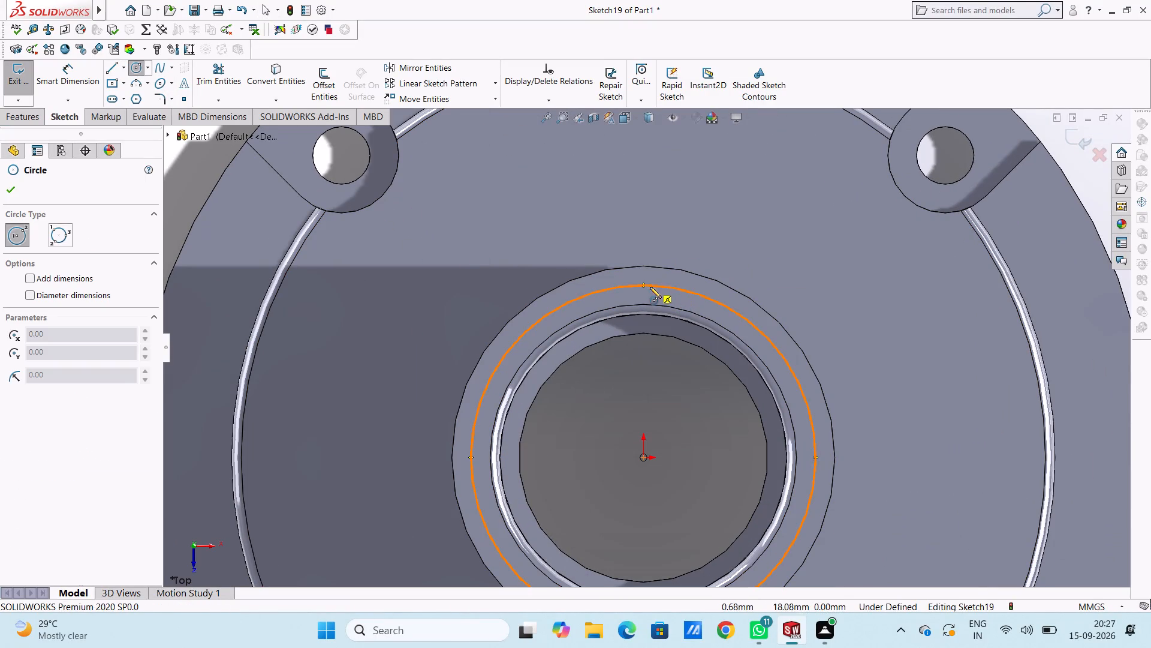
left_click(642, 284)
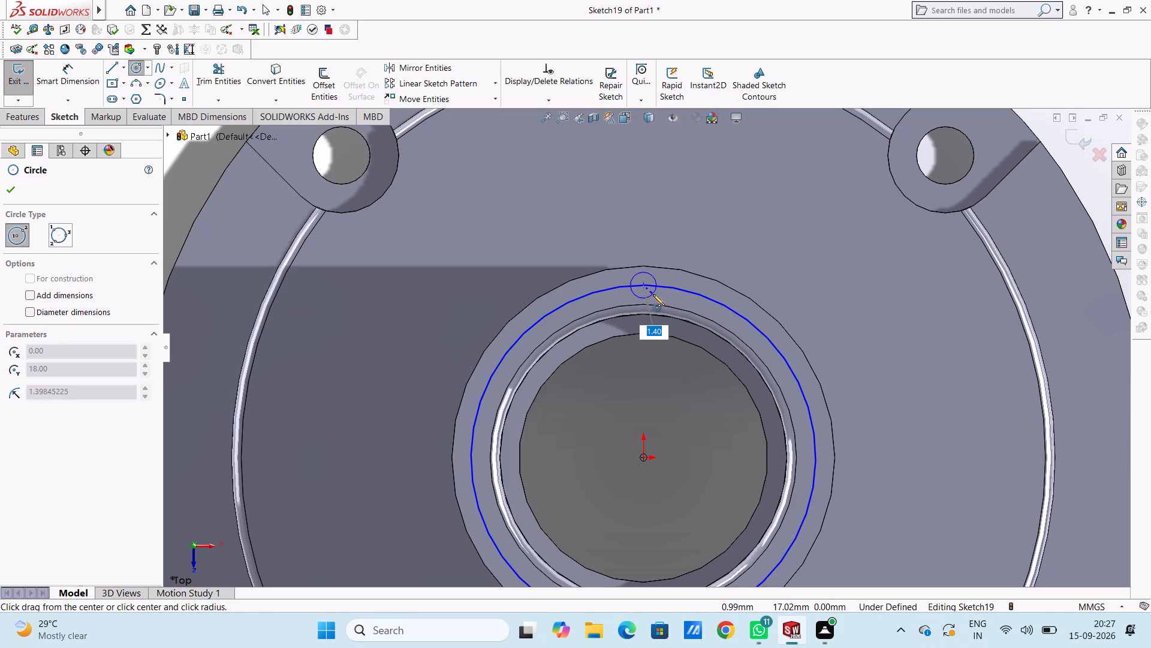
key("1")
key("Return")
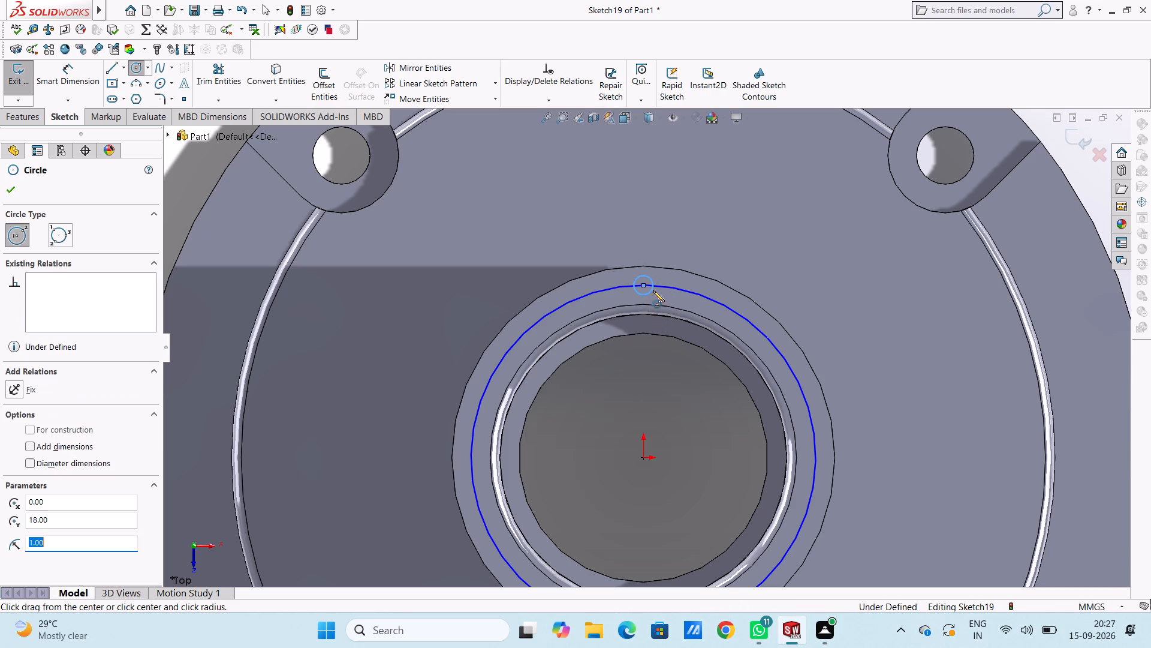
key("Escape")
key("Escape")
key("Escape")
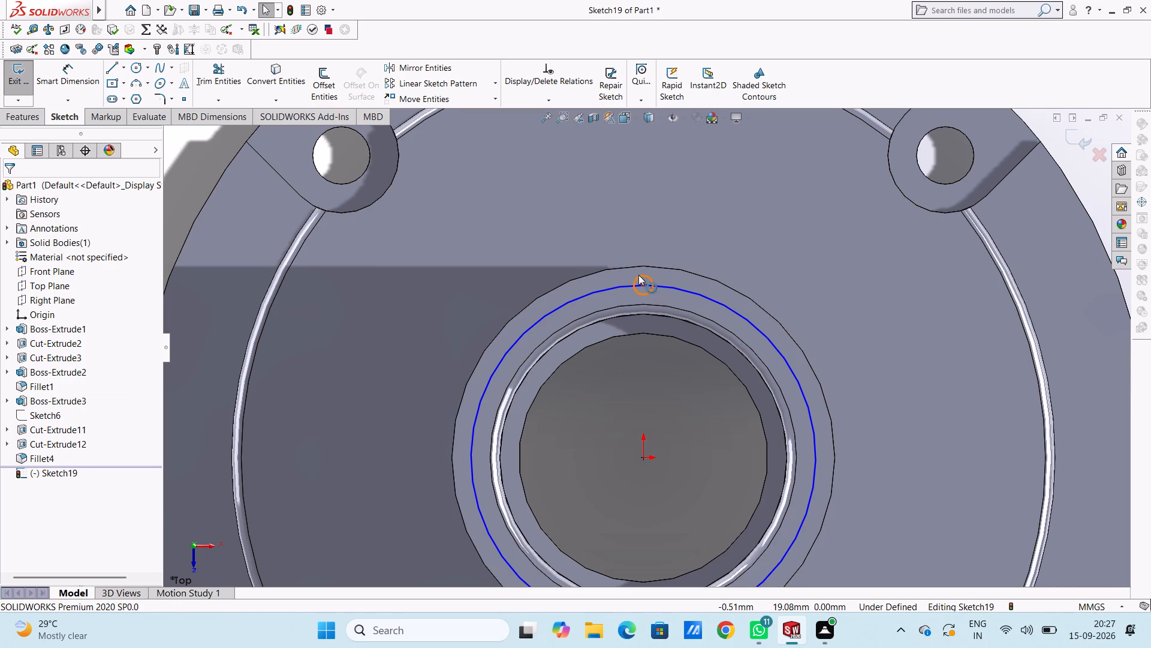
Circular-pattern the 1 mm radius circle about the origin with 3 equally spaced instances over 360 degrees.
left_click(638, 275)
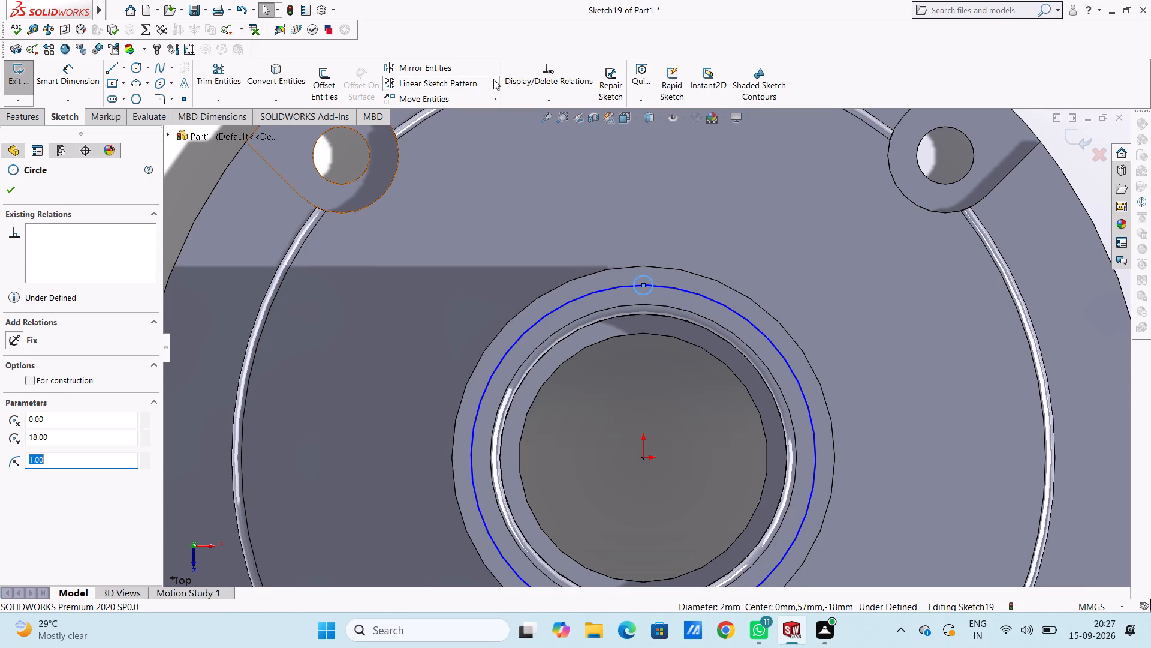
left_click(496, 80)
left_click(475, 116)
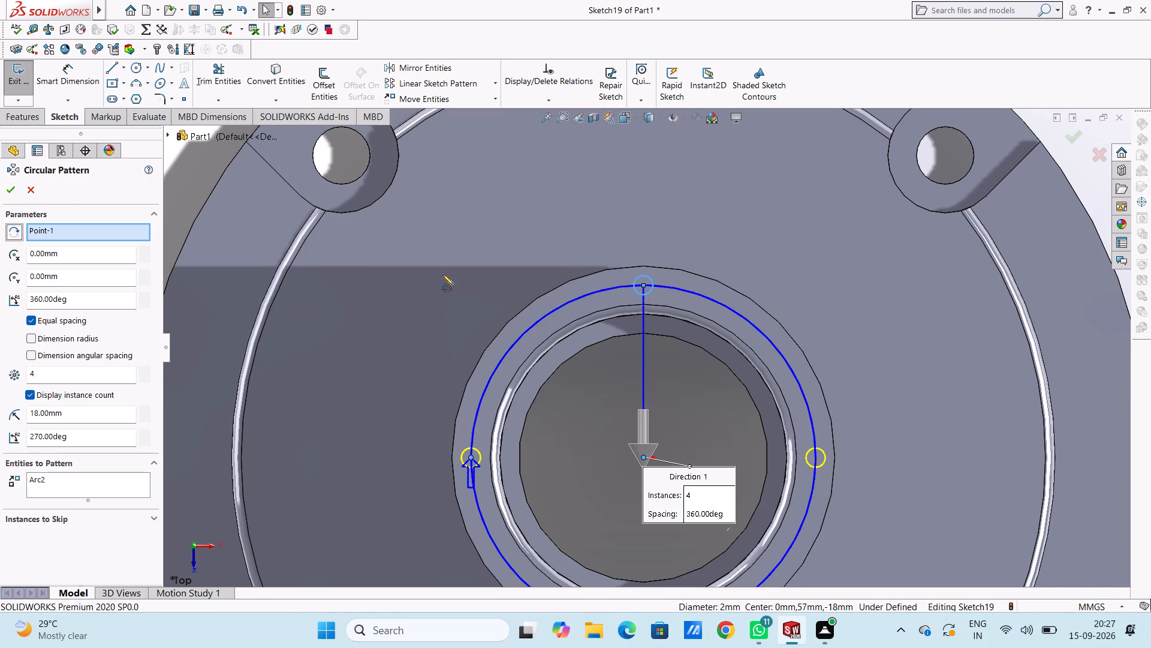
double_click(68, 371)
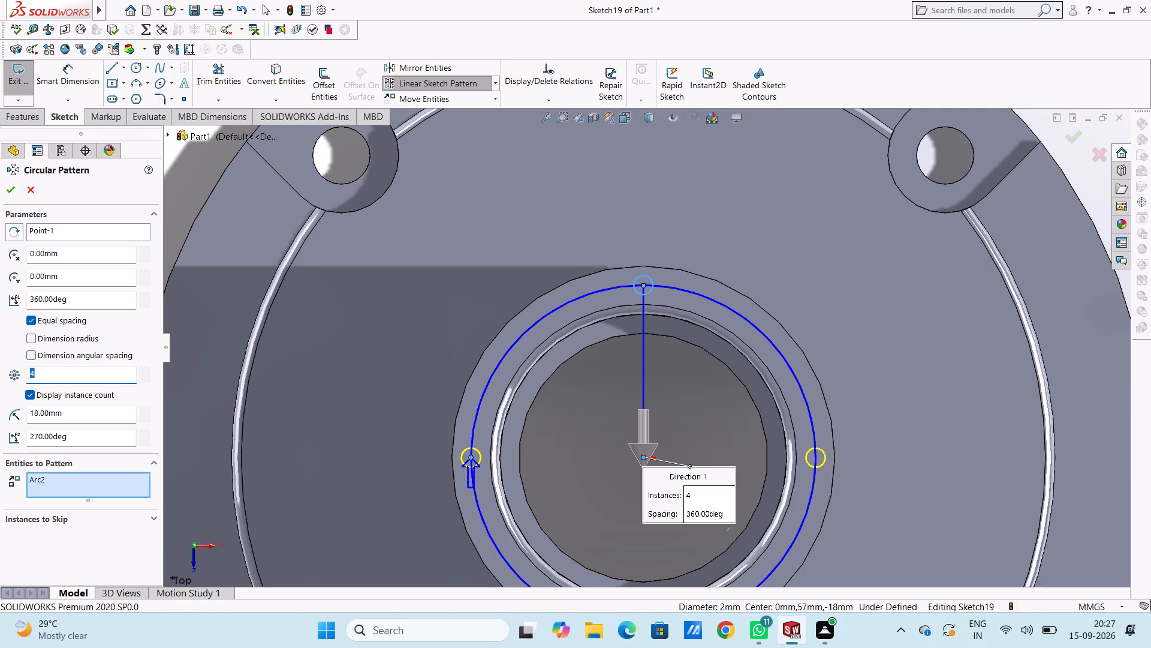
key("3")
key("Return")
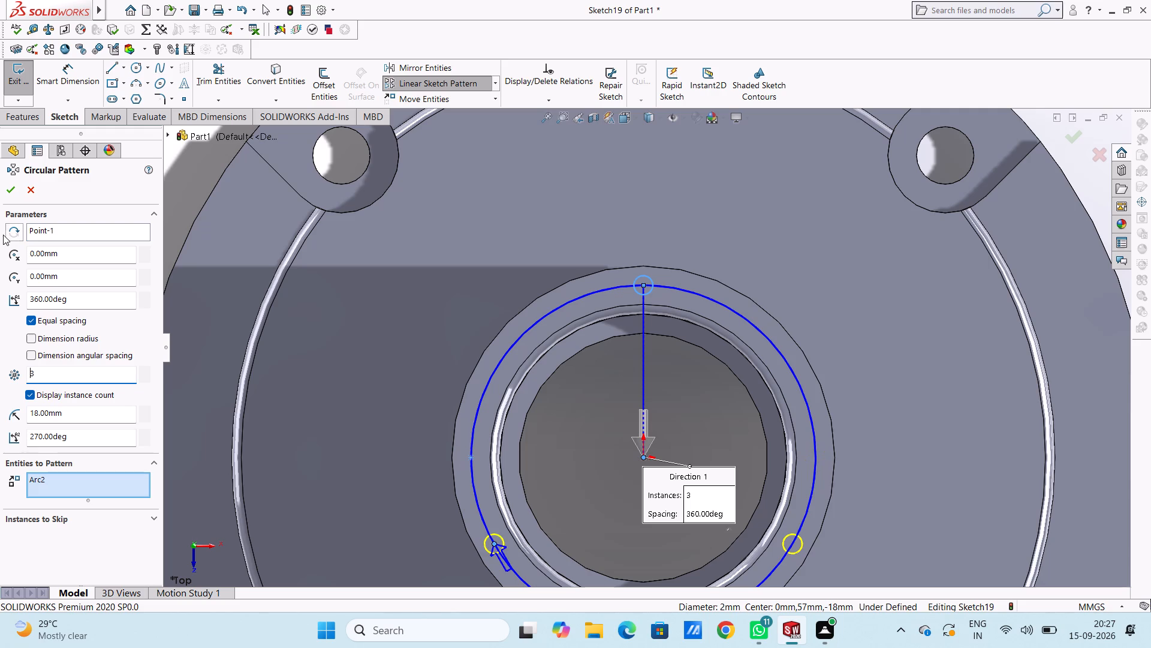
left_click(8, 185)
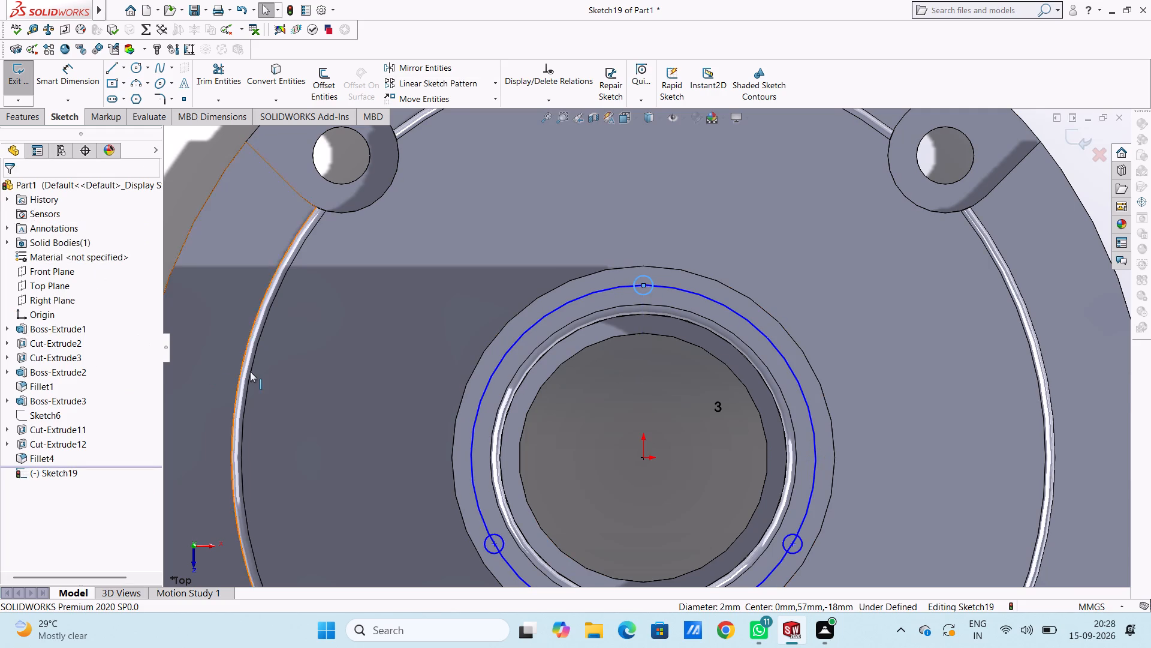
Delete the 18 mm radius circle, leaving only the three small circles in the sketch.
scroll(250, 368, "down", 2)
scroll(250, 368, "up", 5)
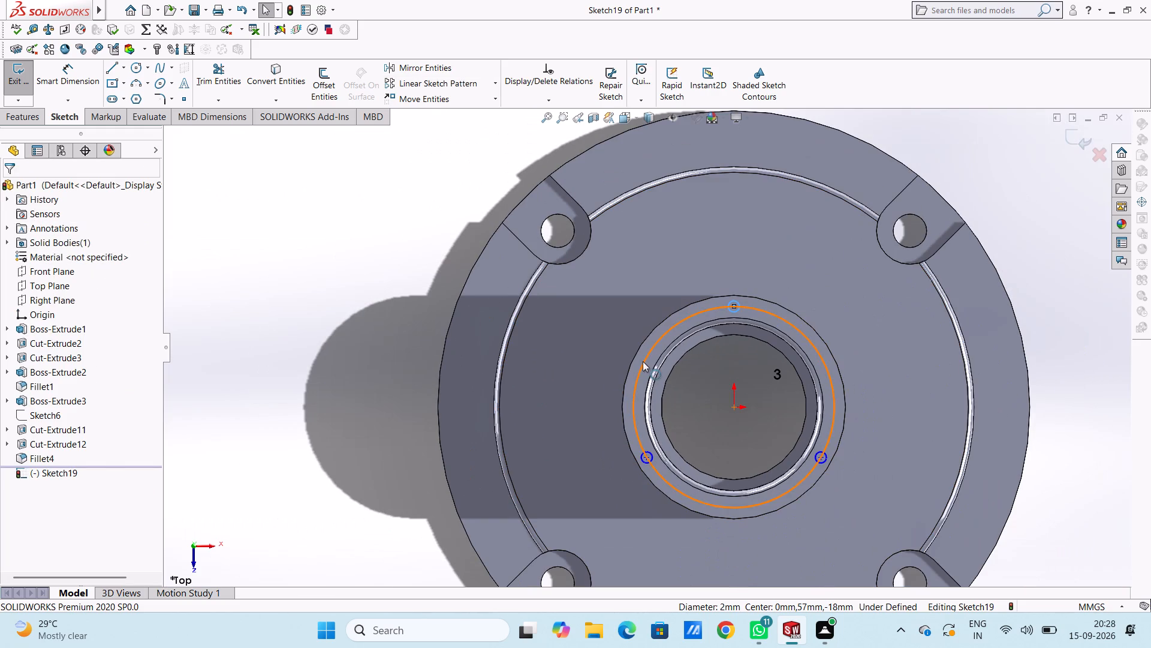
left_click(643, 362)
key("Delete")
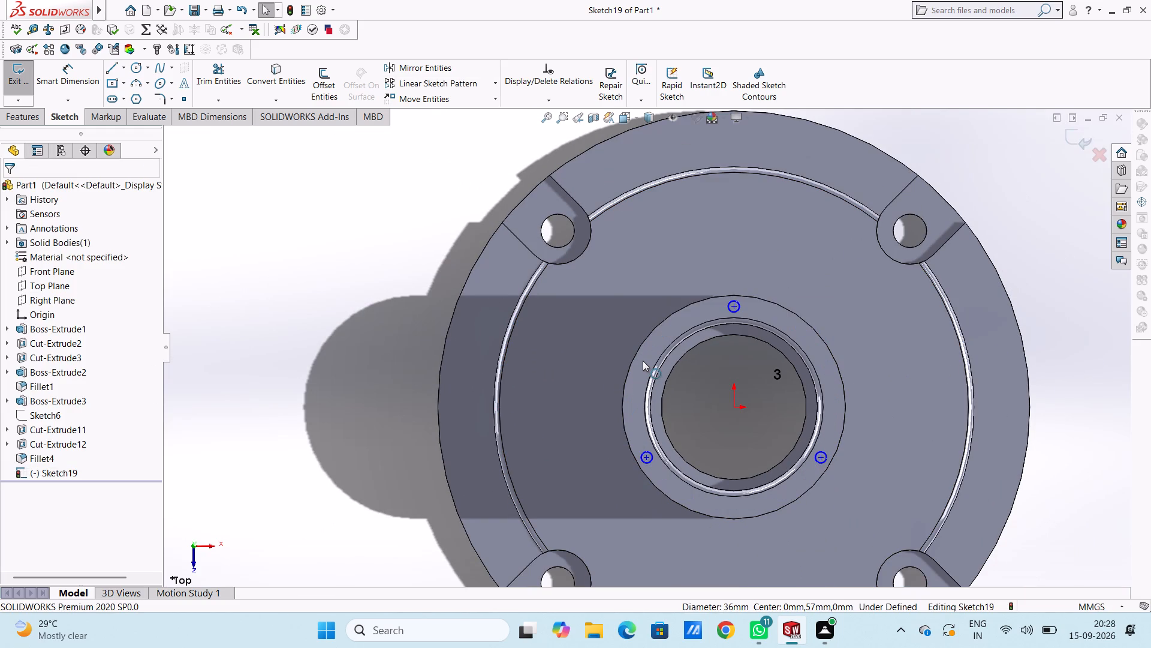
Cut-extrude the three small circles 100 mm blind from the cylinder's top face.
middle_click_drag(1058, 527, 1041, 524)
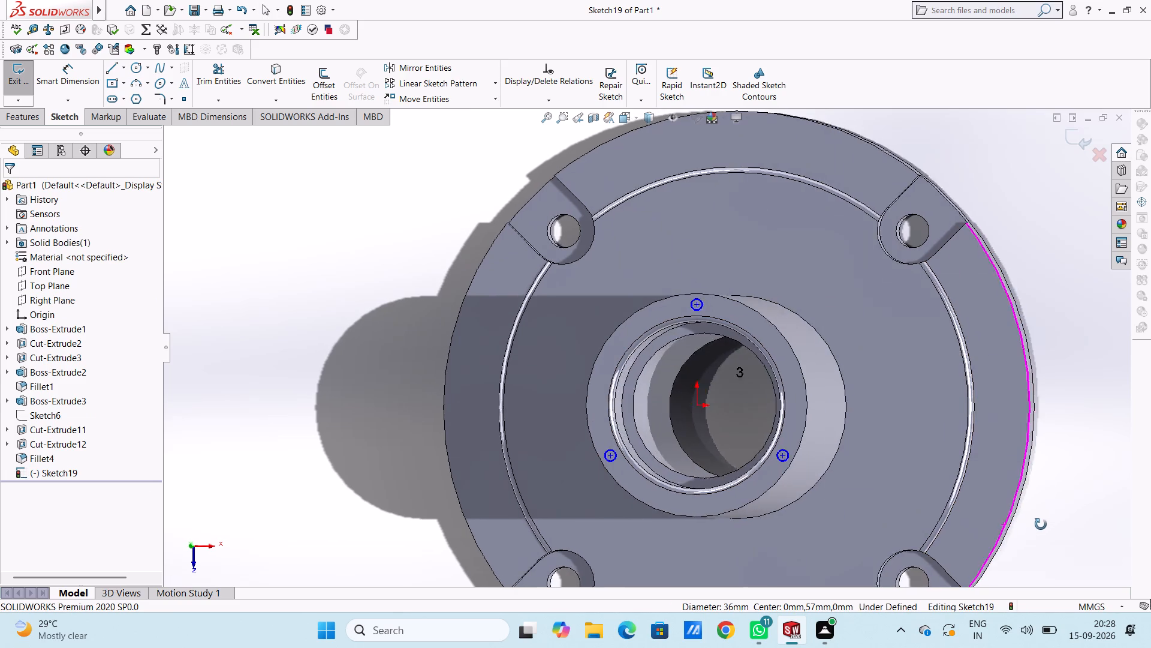
middle_click_drag(1041, 524, 1029, 523)
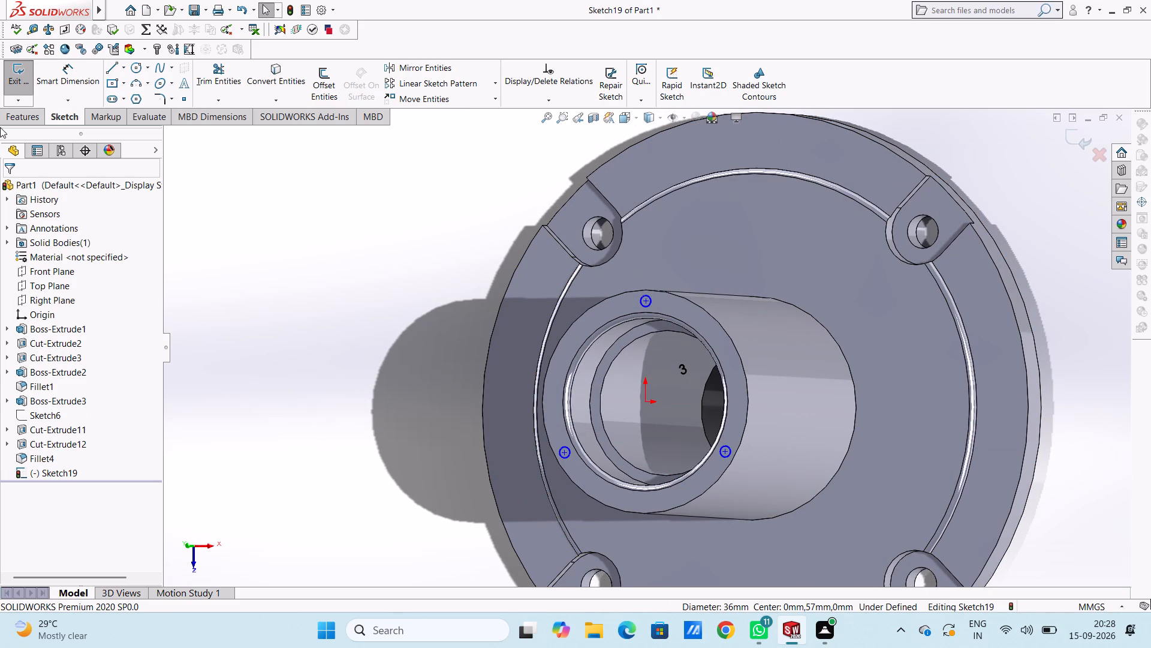
left_click(7, 119)
left_click(217, 83)
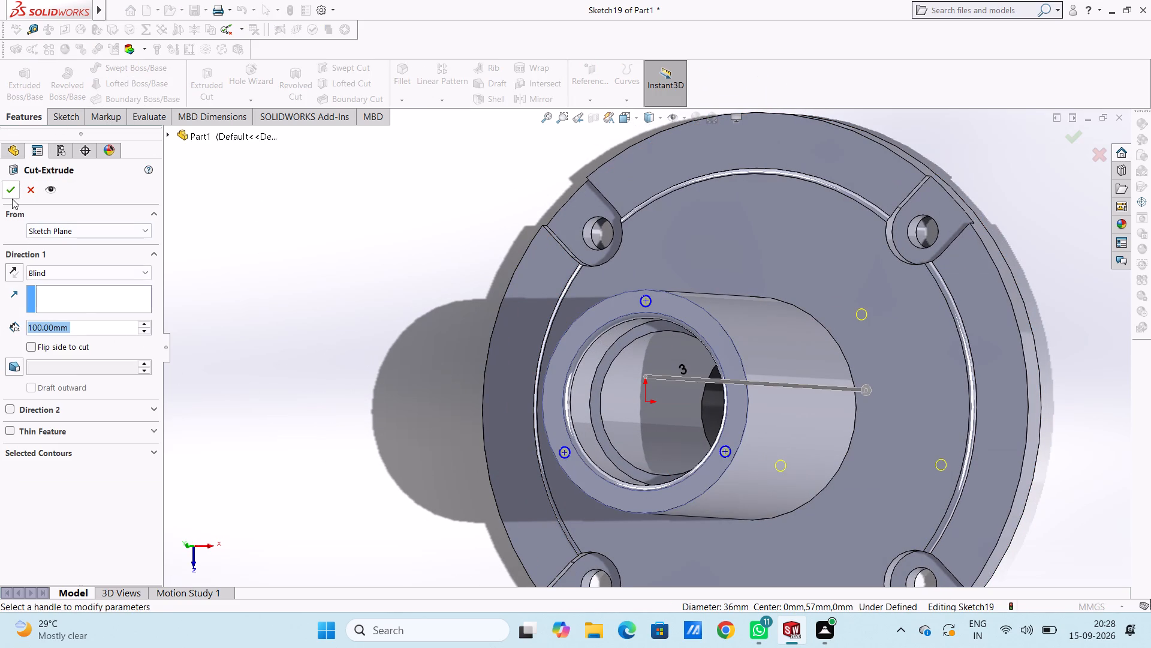
left_click(8, 193)
left_click(305, 306)
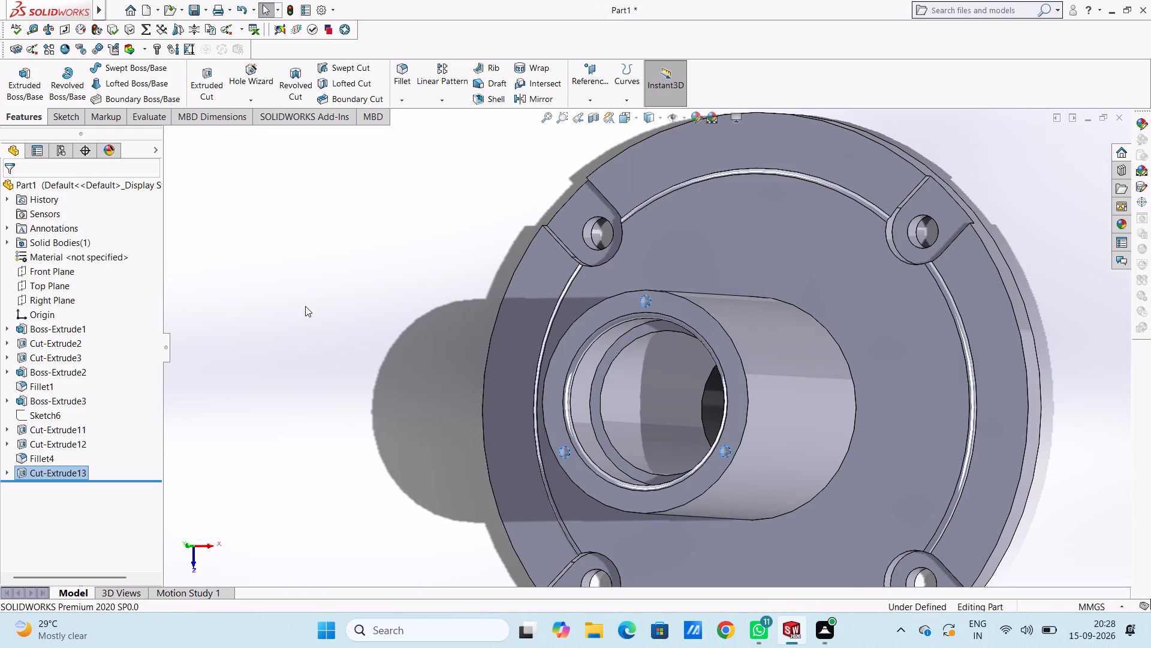
Create a reference plane offset 5 mm from the Front Plane.
key("ctrl+5")
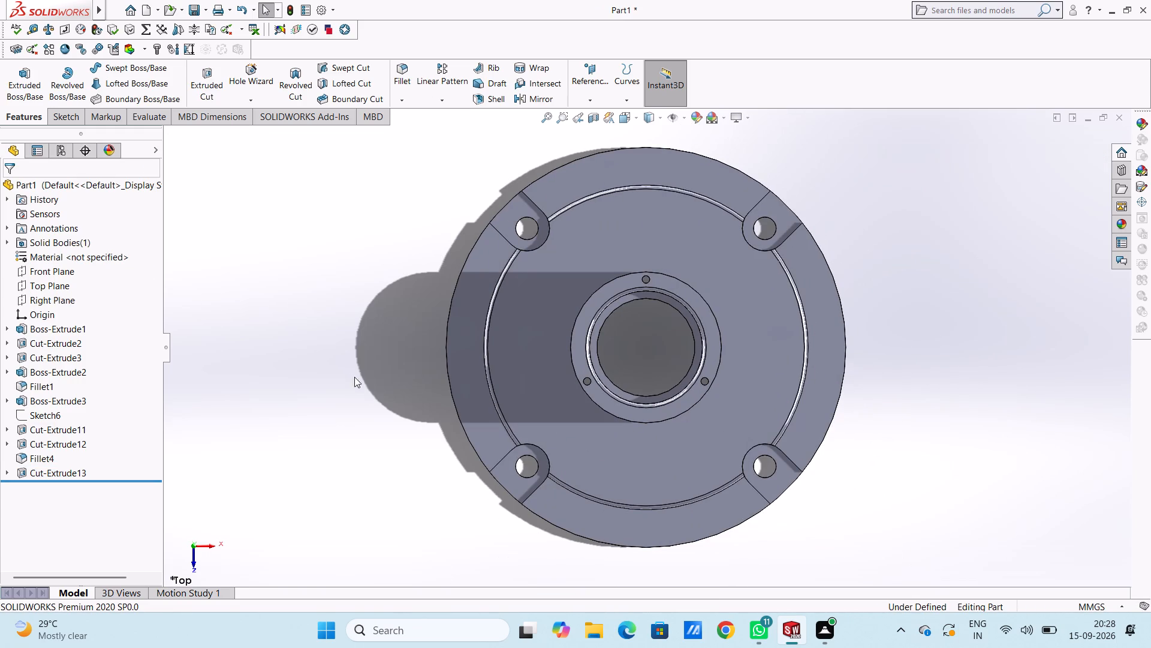
middle_click_drag(370, 382, 423, 439)
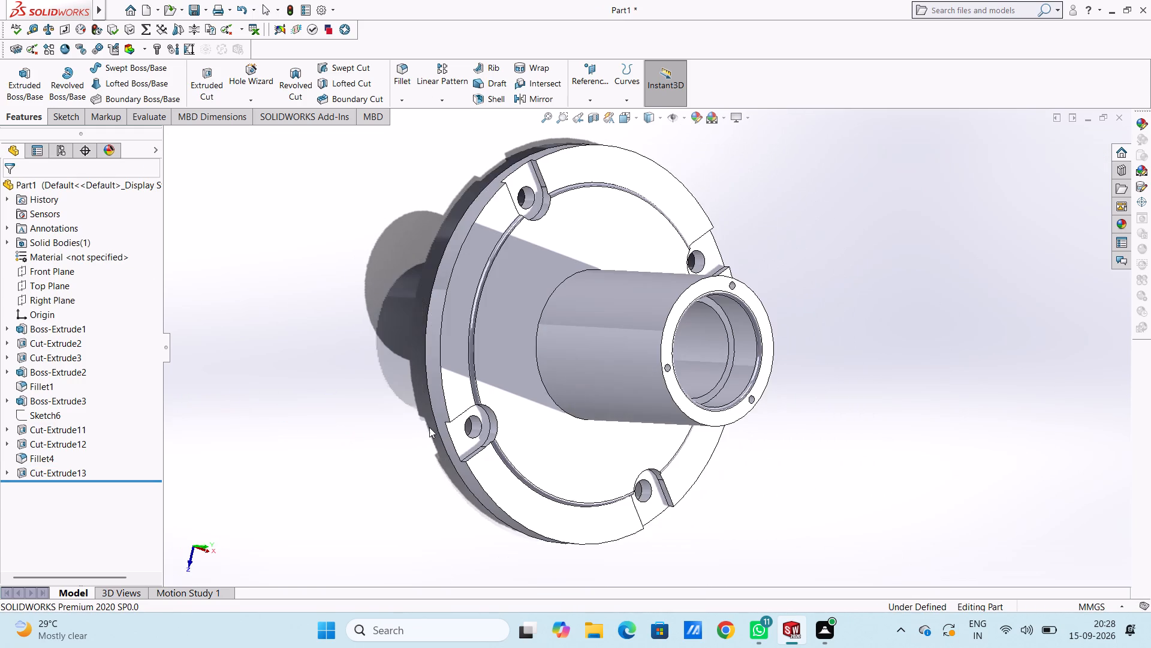
middle_click_drag(423, 415, 365, 397)
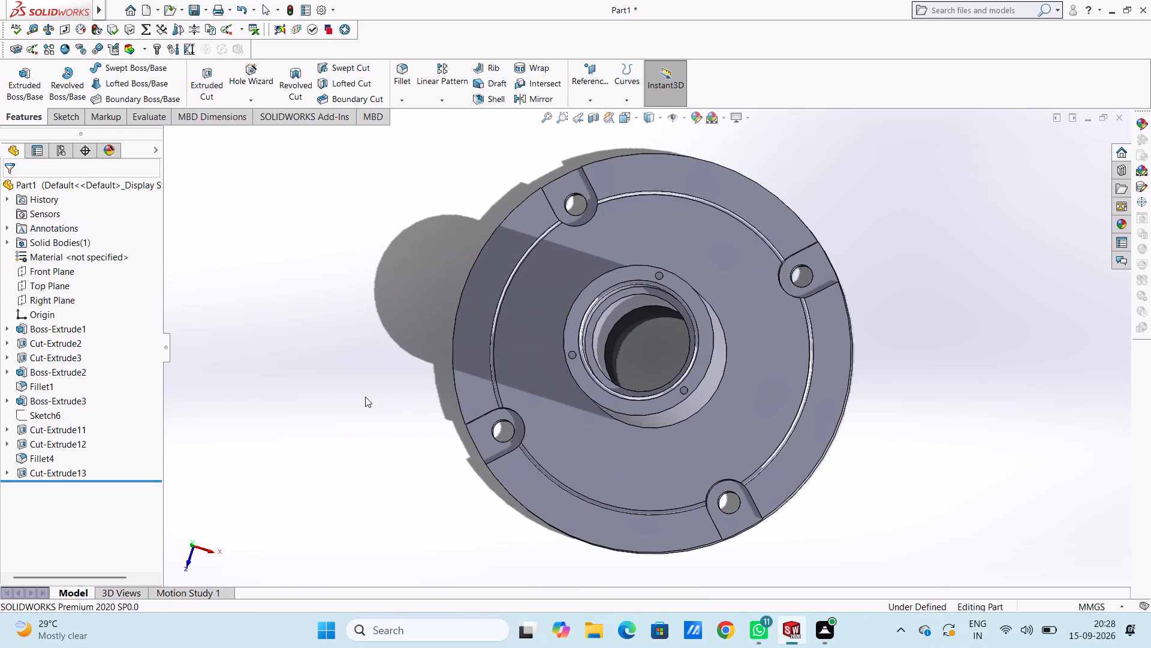
key("ctrl+5")
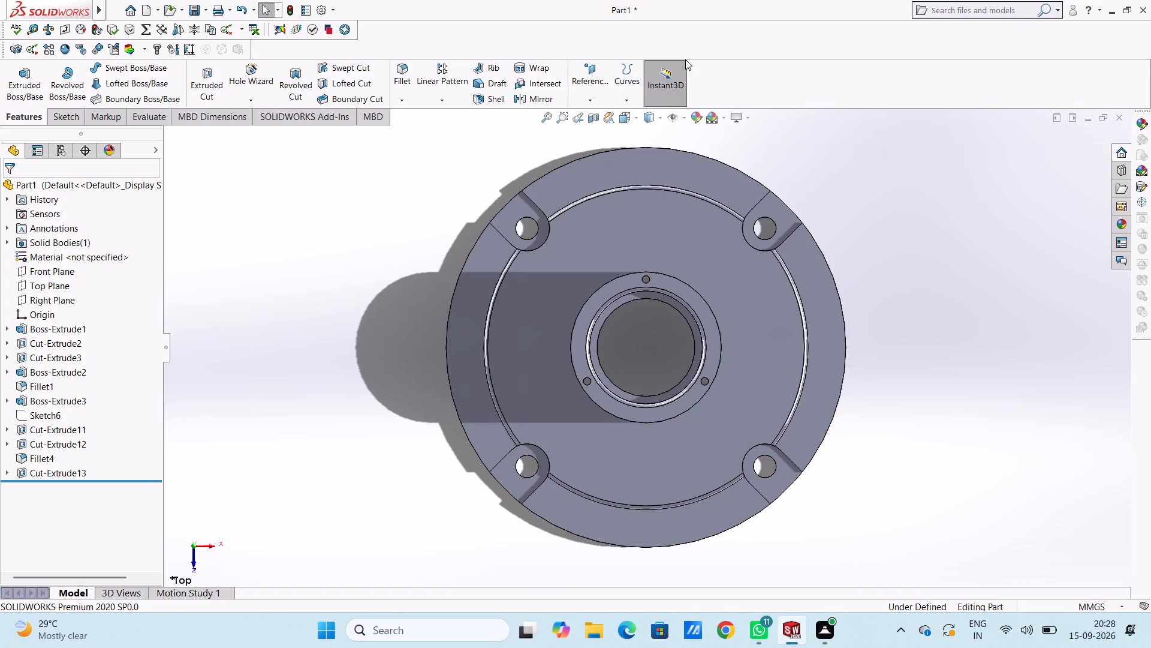
left_click(590, 59)
left_click(591, 73)
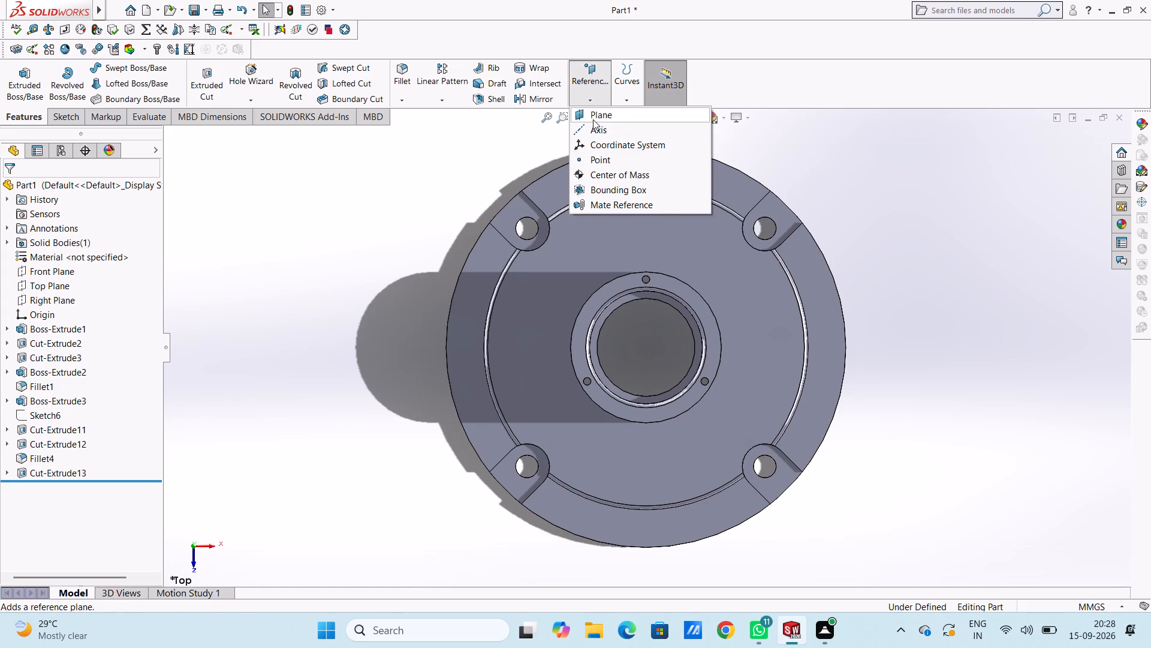
left_click(593, 119)
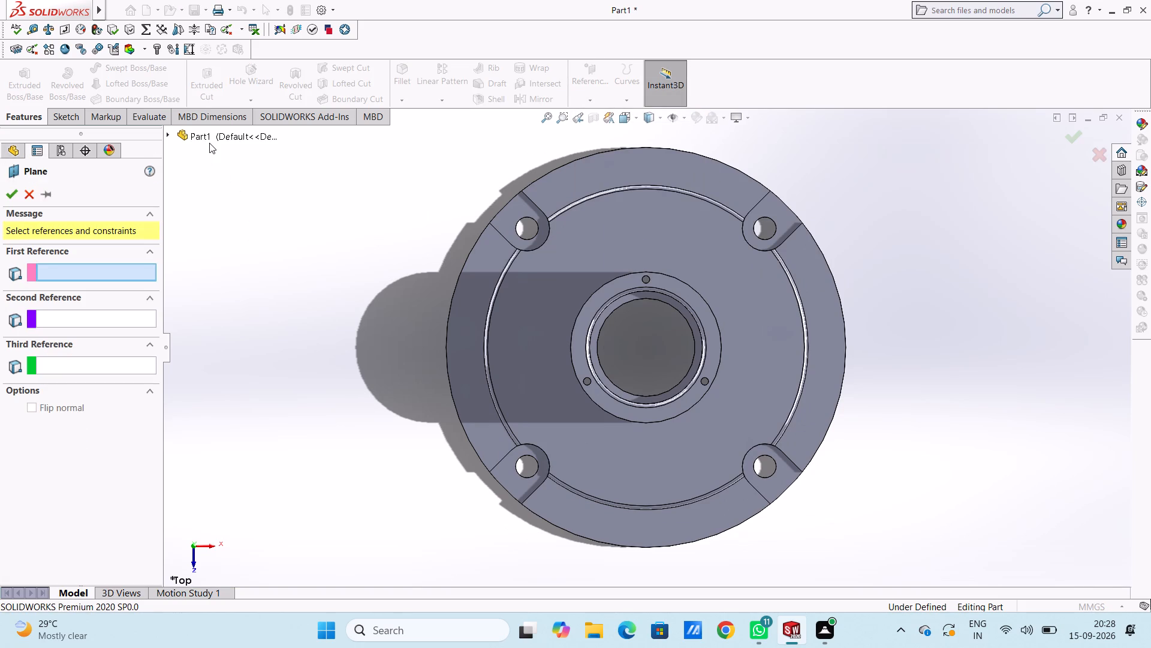
left_click(209, 140)
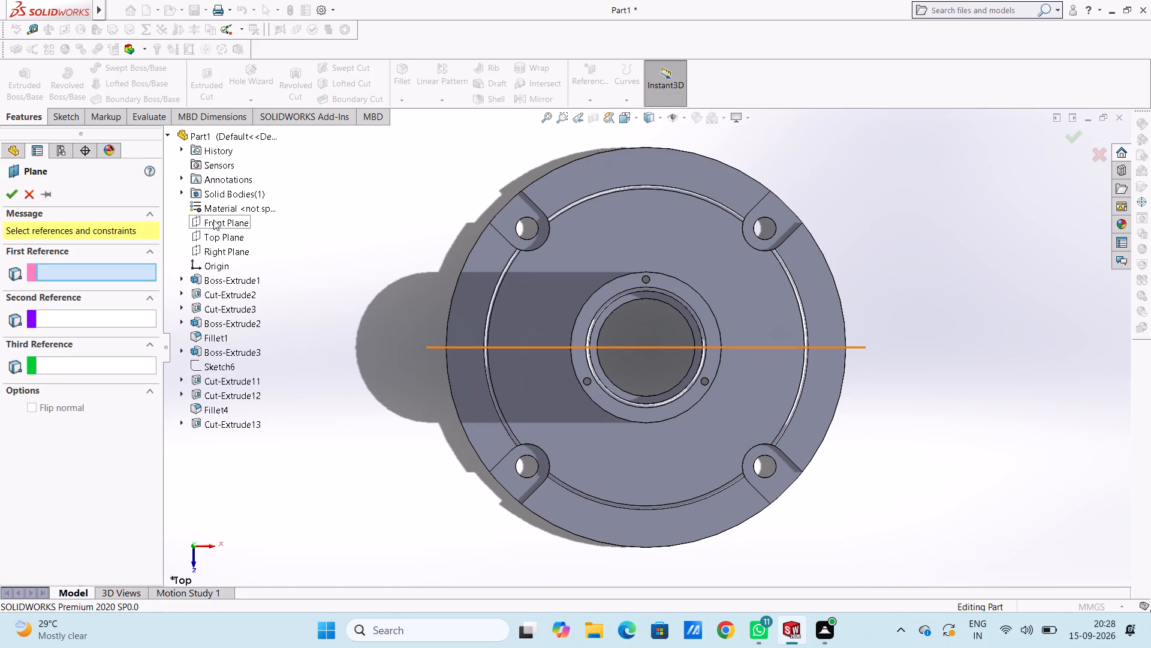
left_click(213, 220)
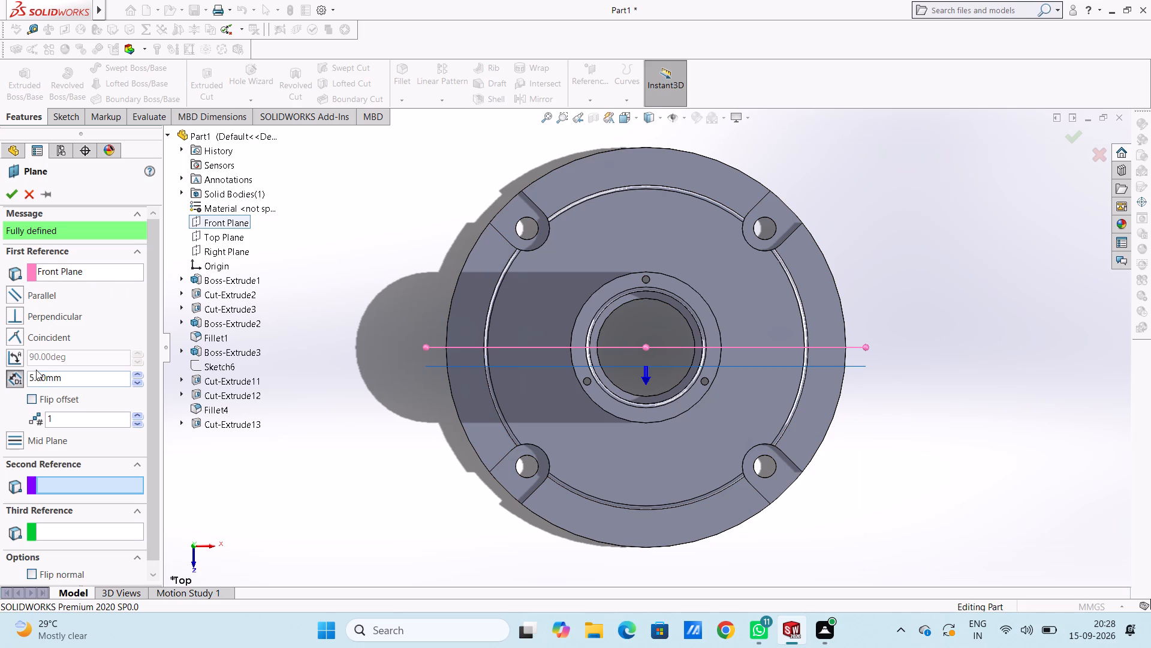
left_click(16, 199)
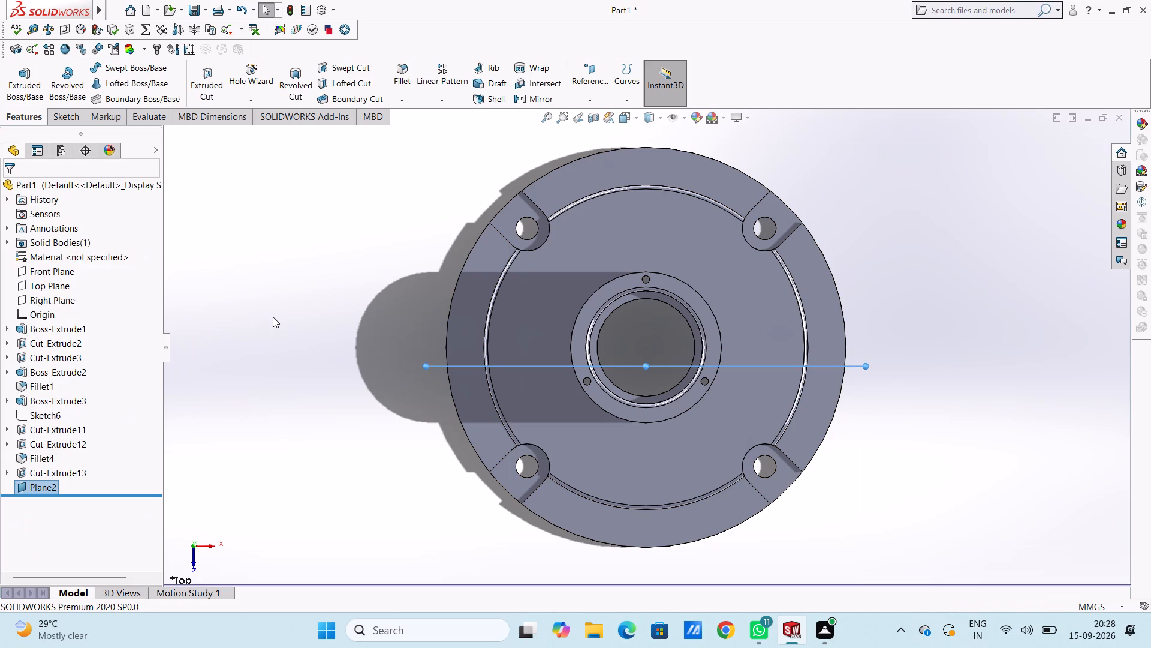
left_click(273, 317)
Start a sketch on the new offset plane and draw a 27 mm radius circle centred about 34 mm above the origin.
key("ctrl+1")
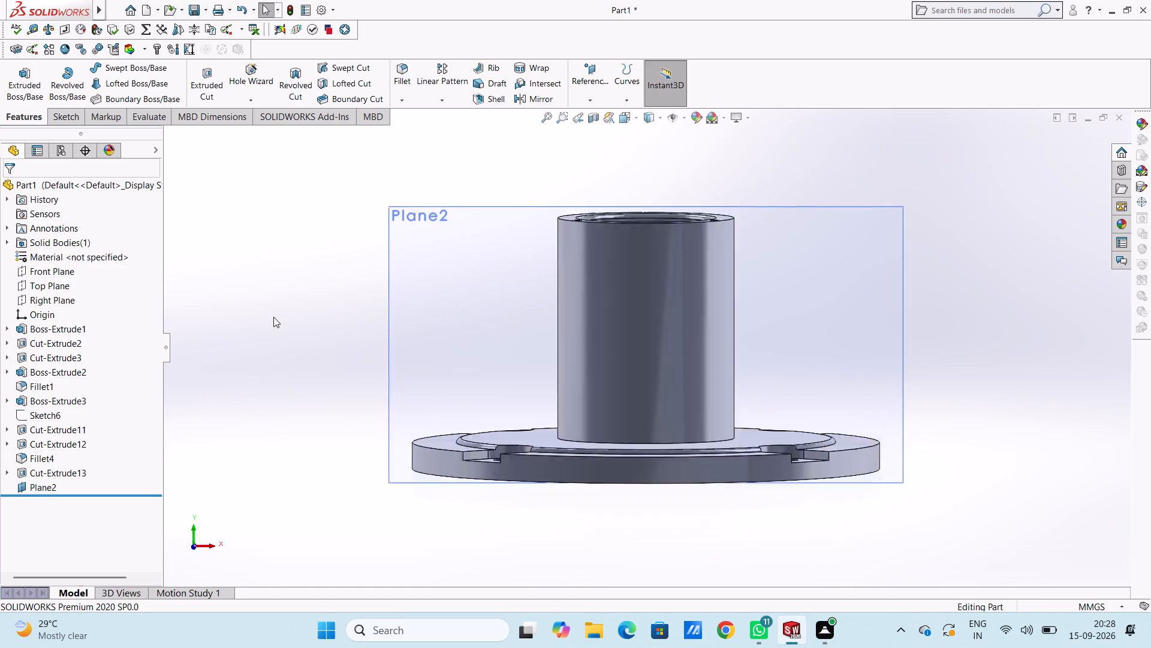
left_click_drag(440, 331, 437, 323)
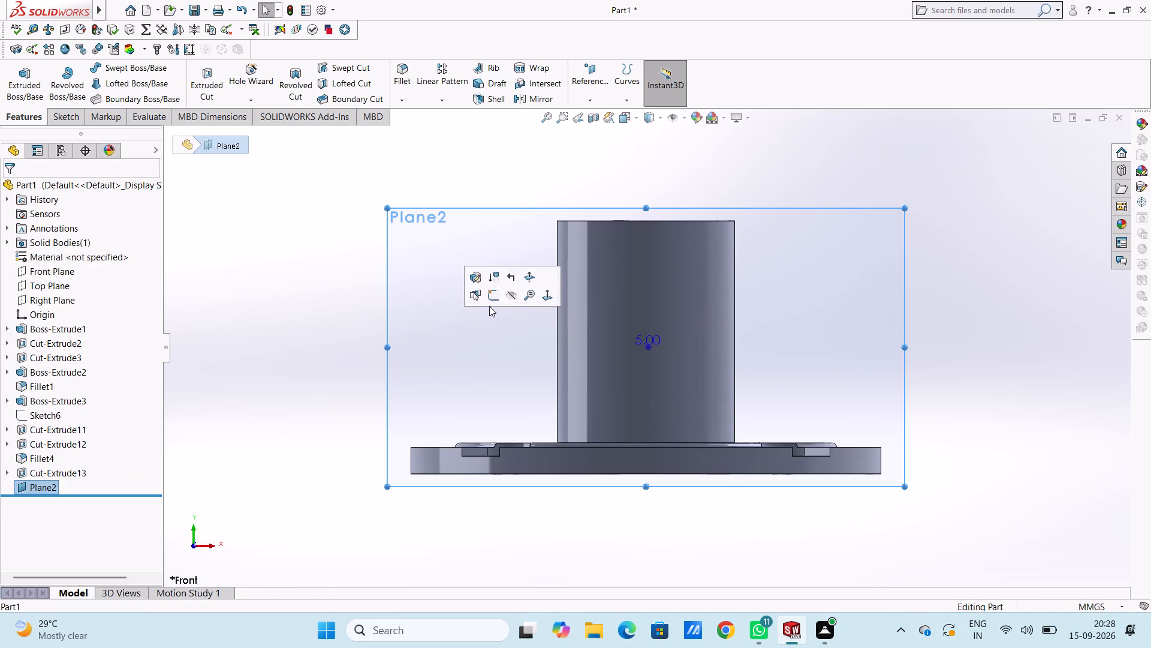
left_click(496, 298)
left_click(299, 278)
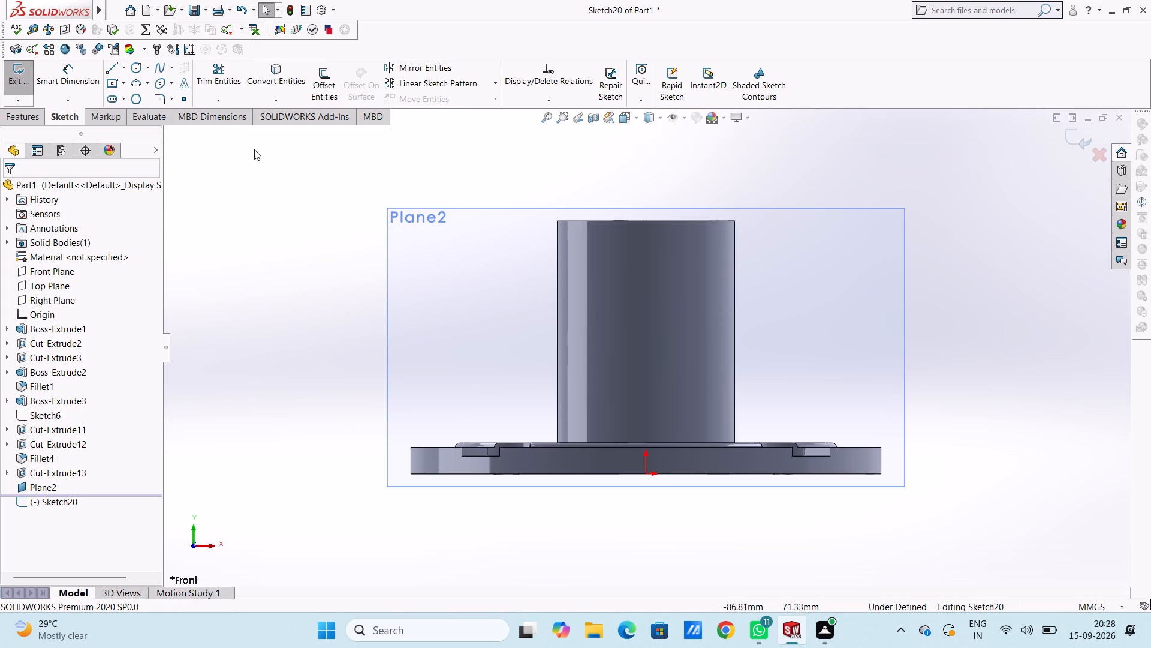
left_click(133, 69)
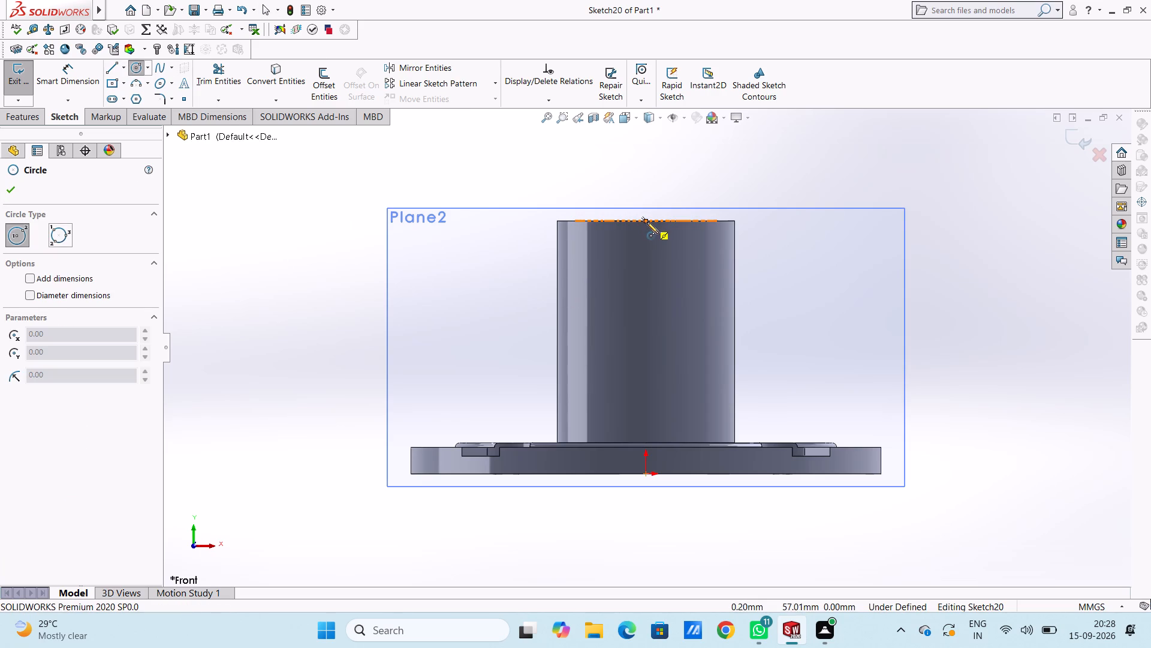
left_click(647, 322)
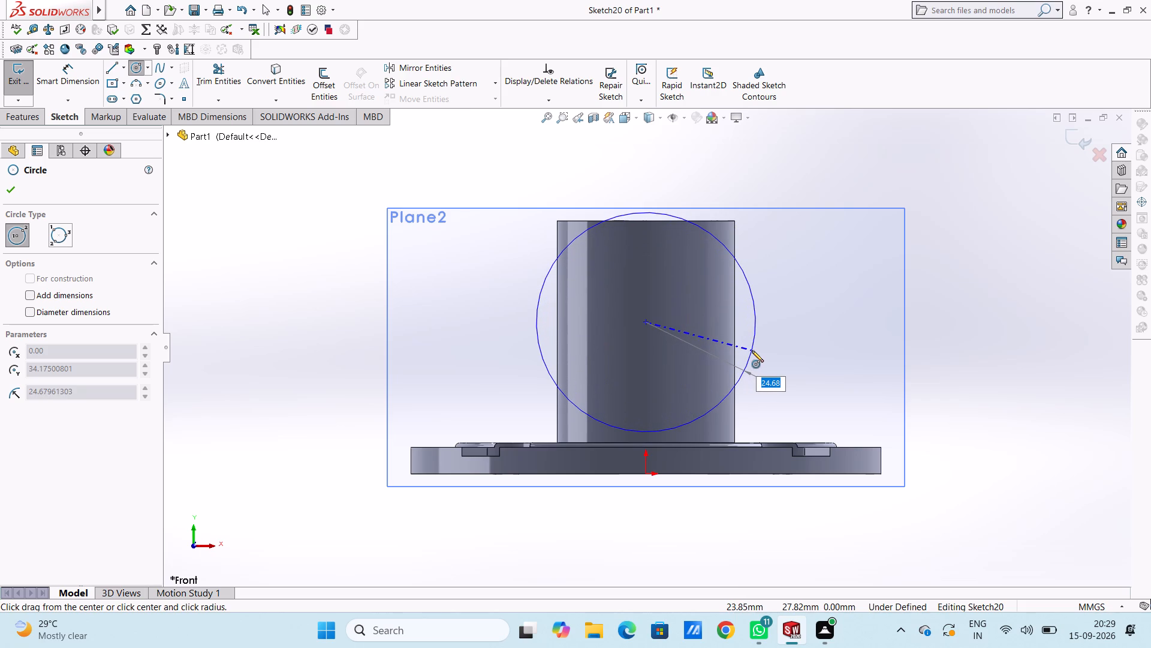
key("2")
key("7")
key("Return")
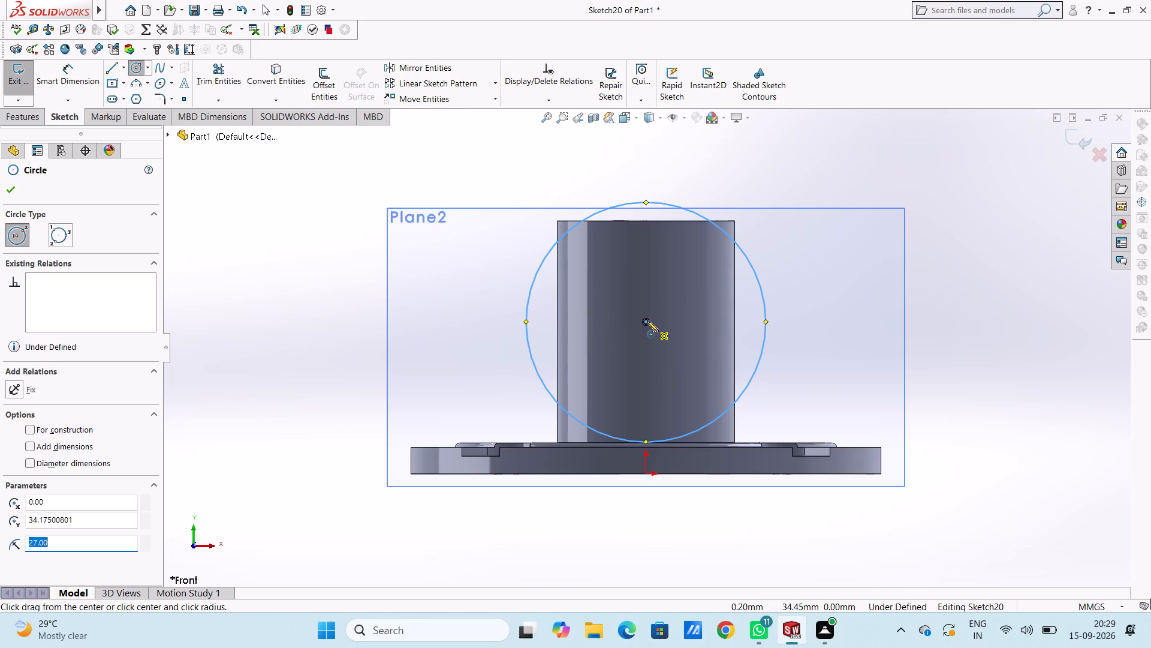
key("Escape")
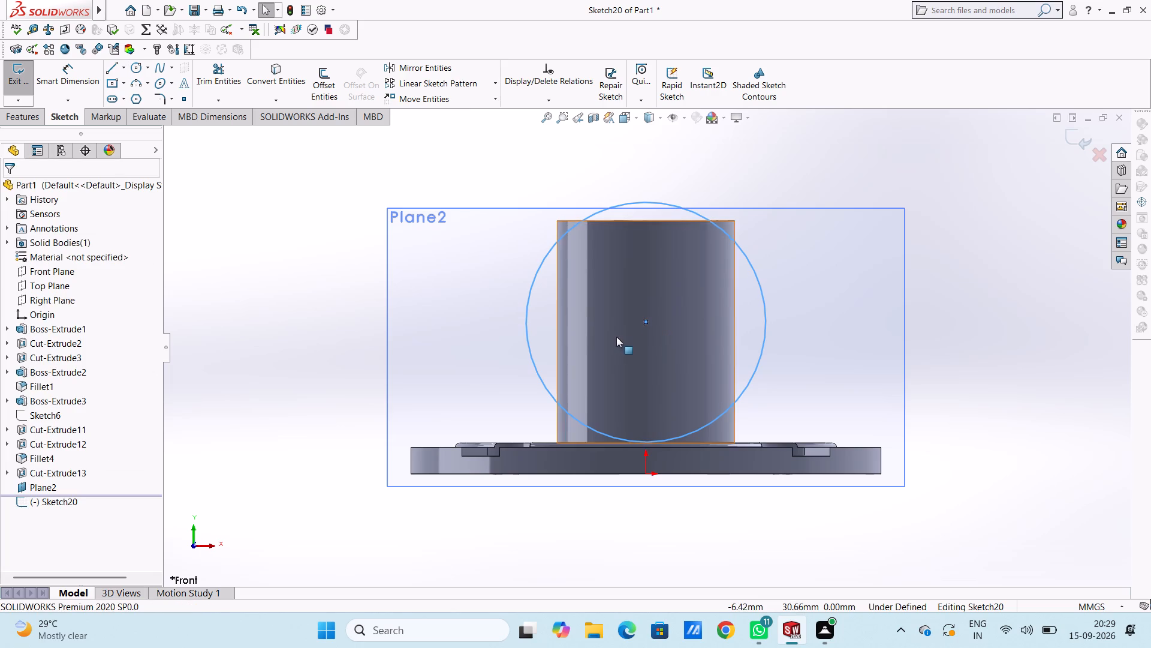
key("Escape")
Dimension the diameter of the circle on the offset plane as 44 mm.
left_click(75, 74)
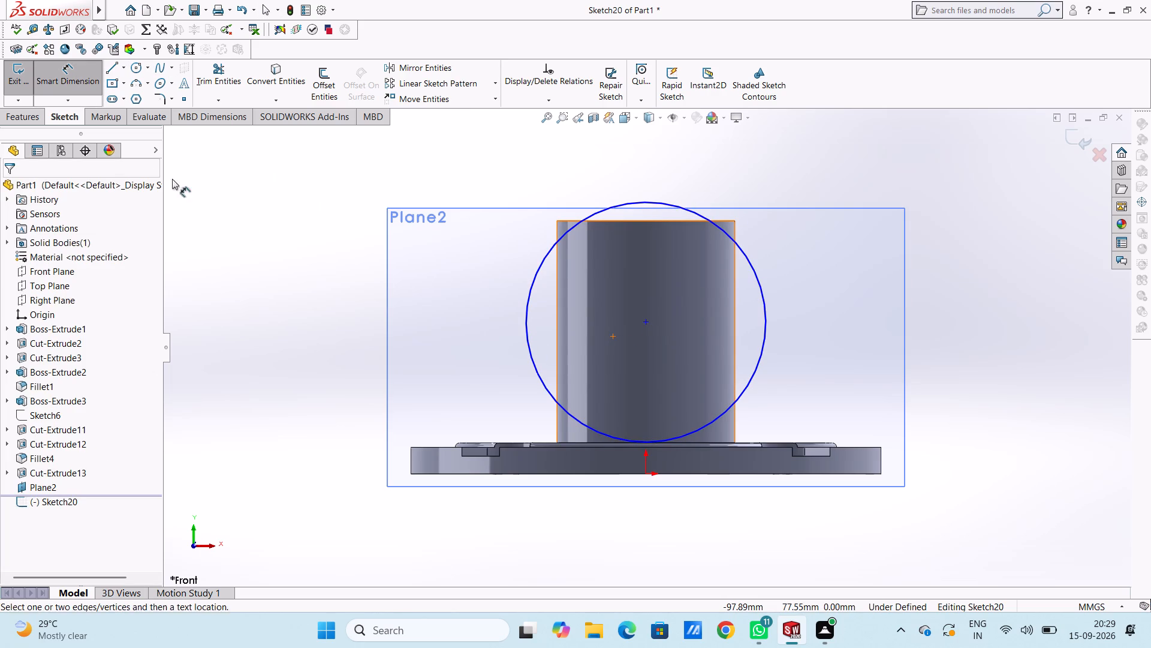
left_click(527, 346)
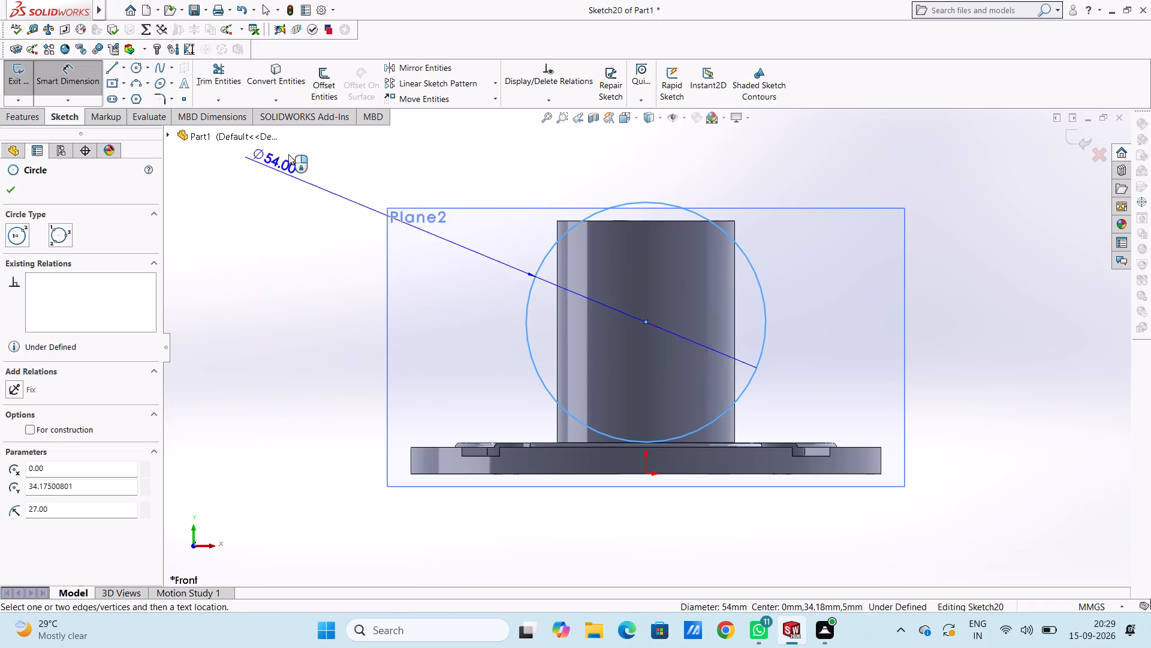
left_click(306, 162)
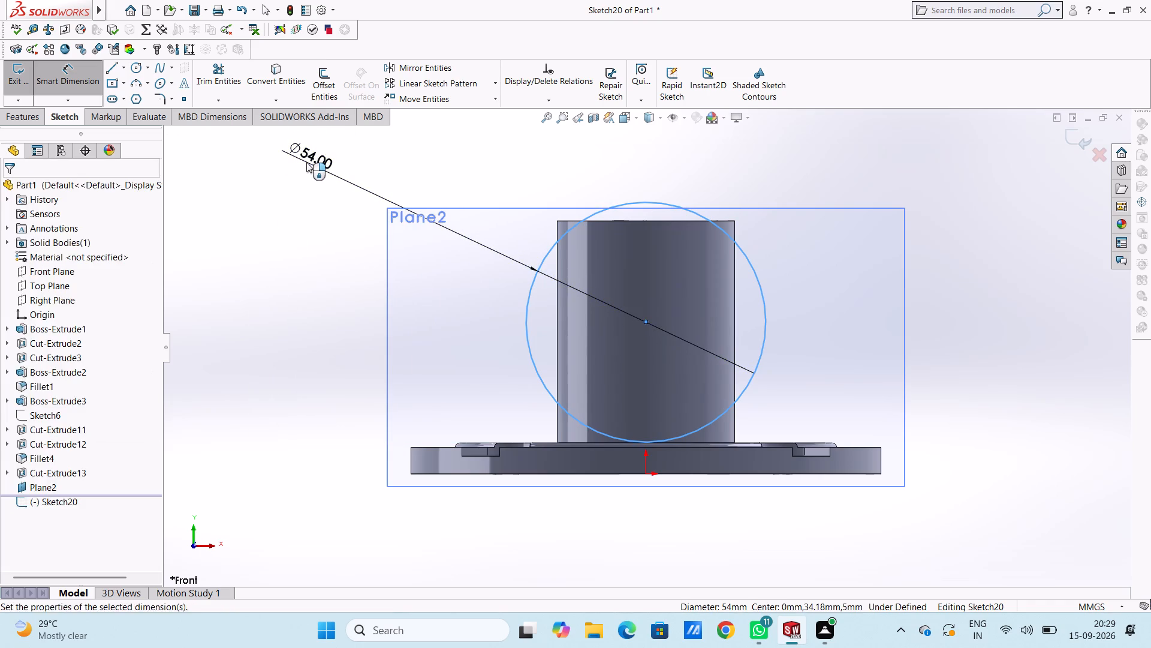
type("44")
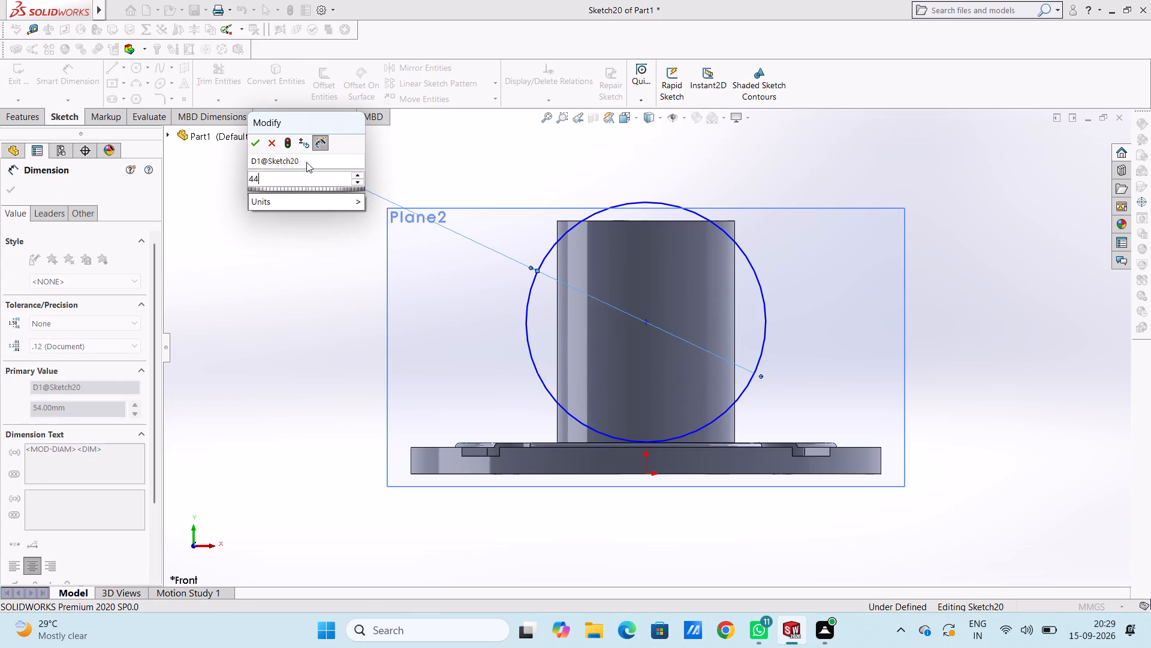
key("Return")
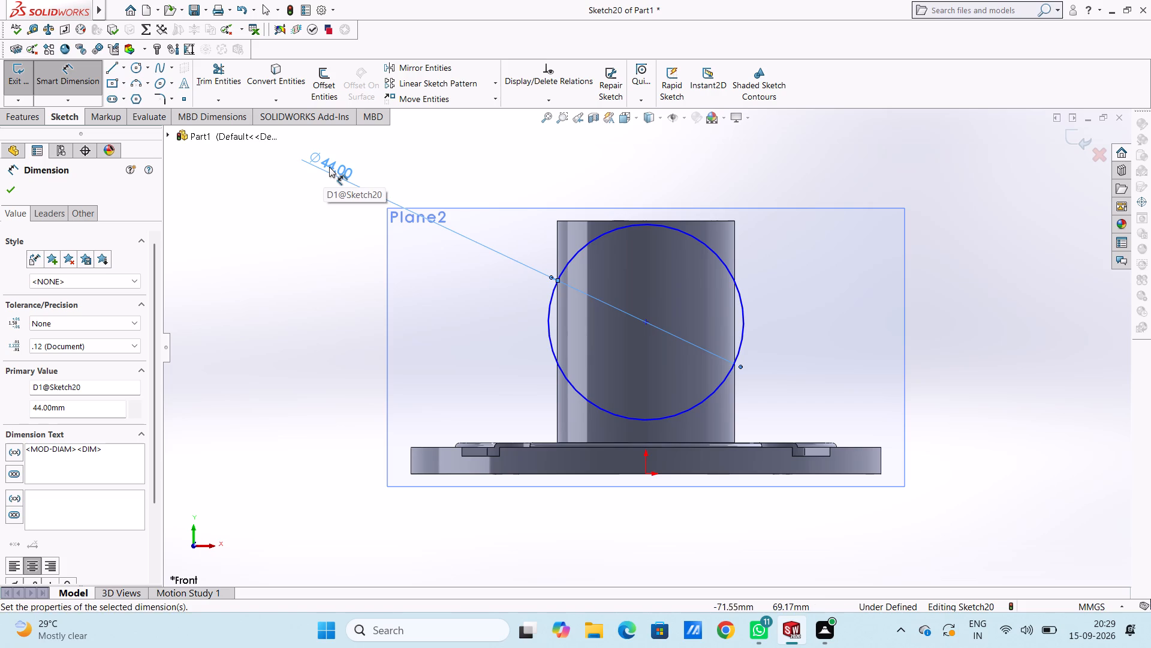
Set the circle's diameter to 40 mm.
double_click(329, 166)
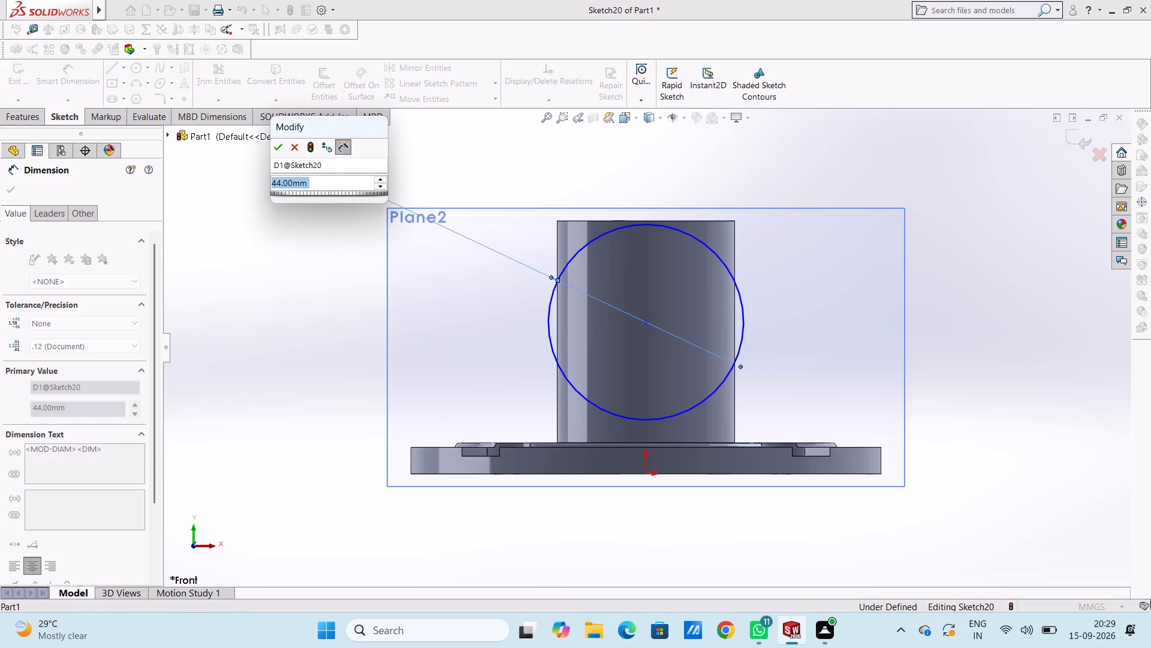
type("40")
key("Return")
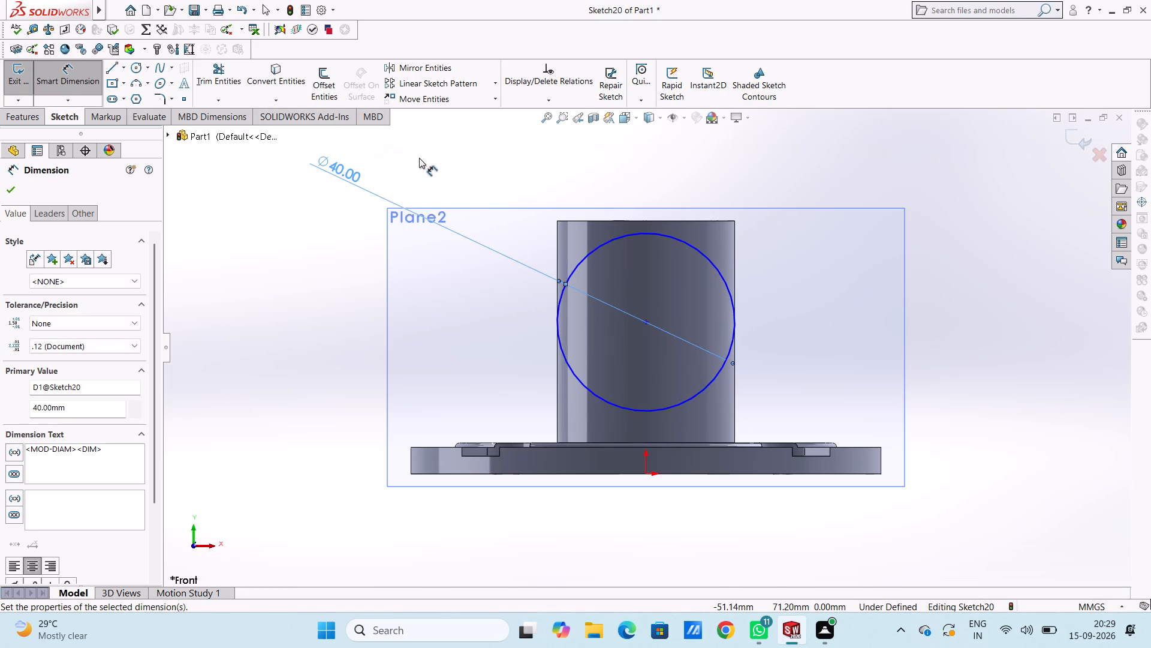
left_click(297, 206)
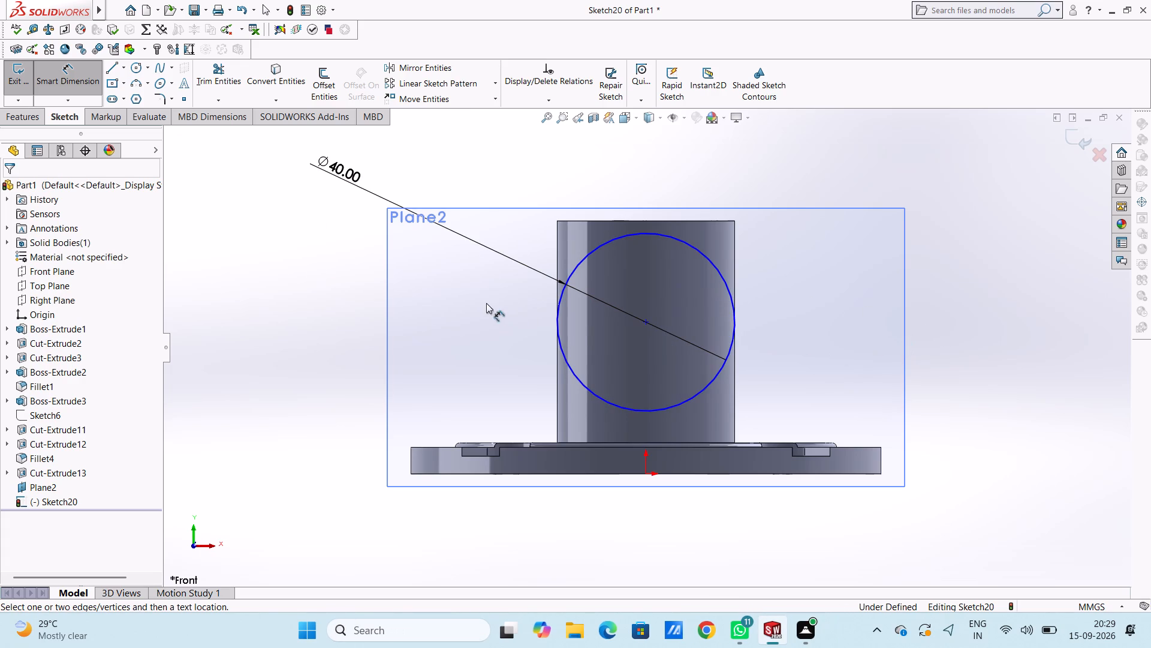
key("Escape")
key("Escape")
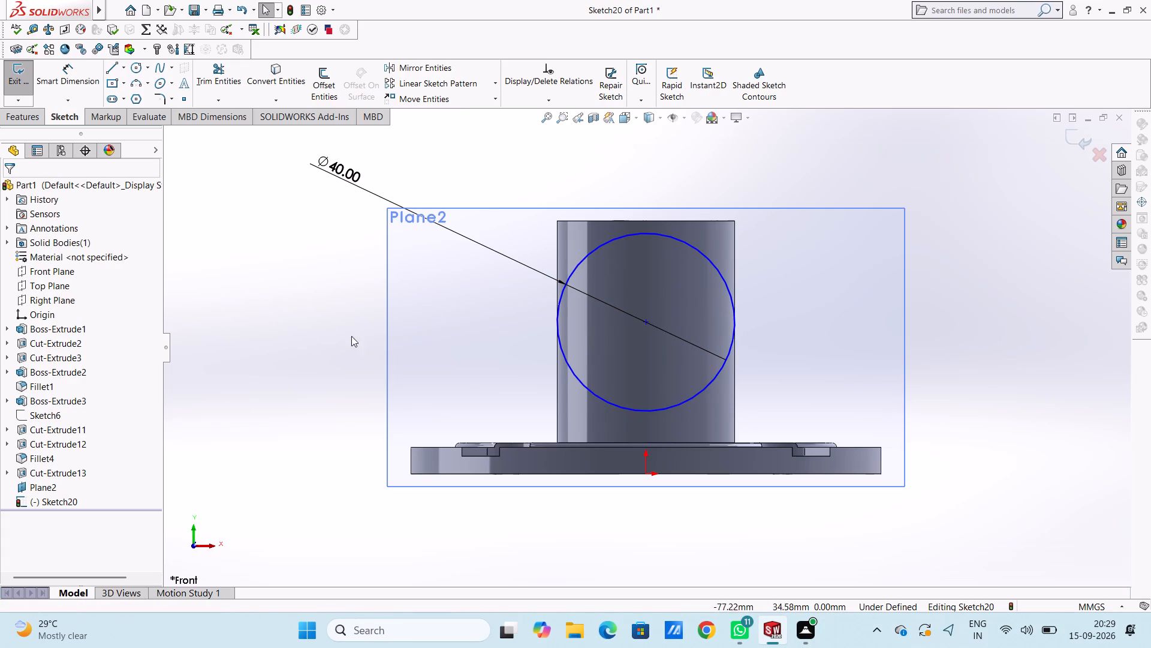
Dimension the vertical distance from the origin to the circle's centre as 36 mm.
left_click(77, 75)
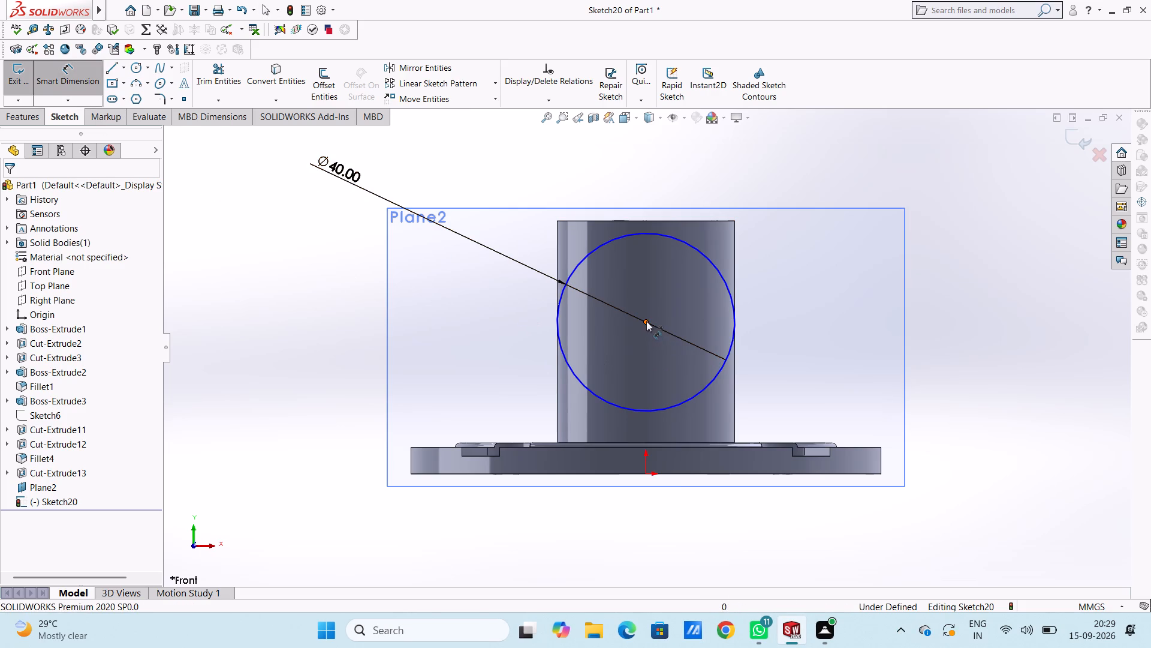
left_click(646, 321)
left_click(644, 474)
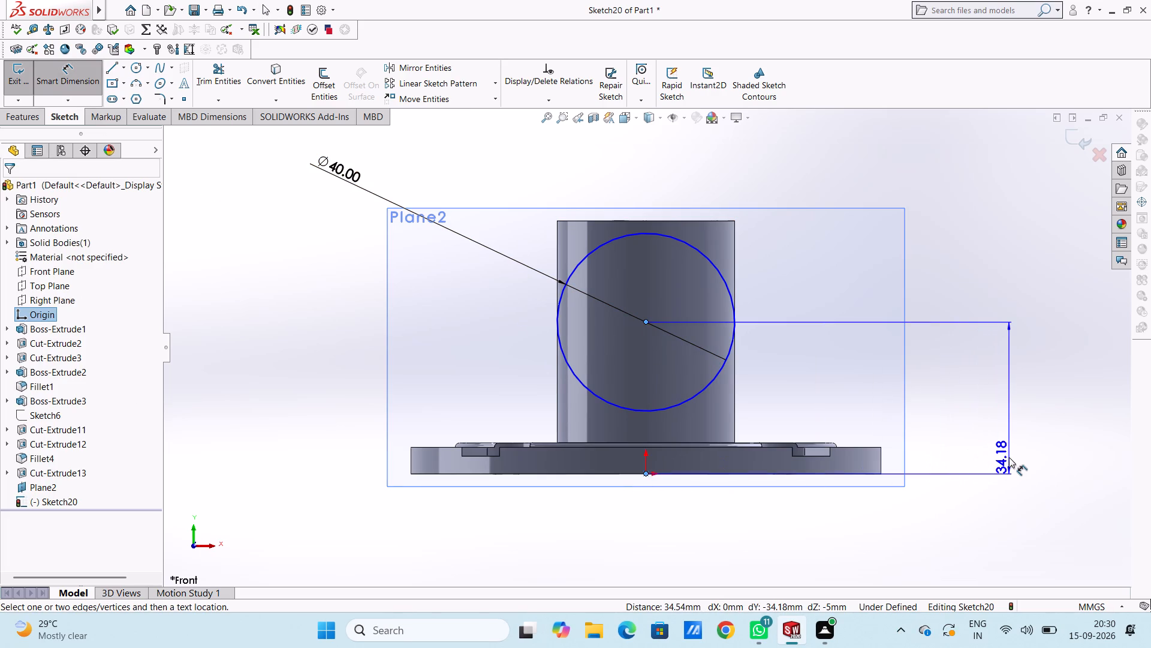
left_click(1009, 457)
type("36")
key("Return")
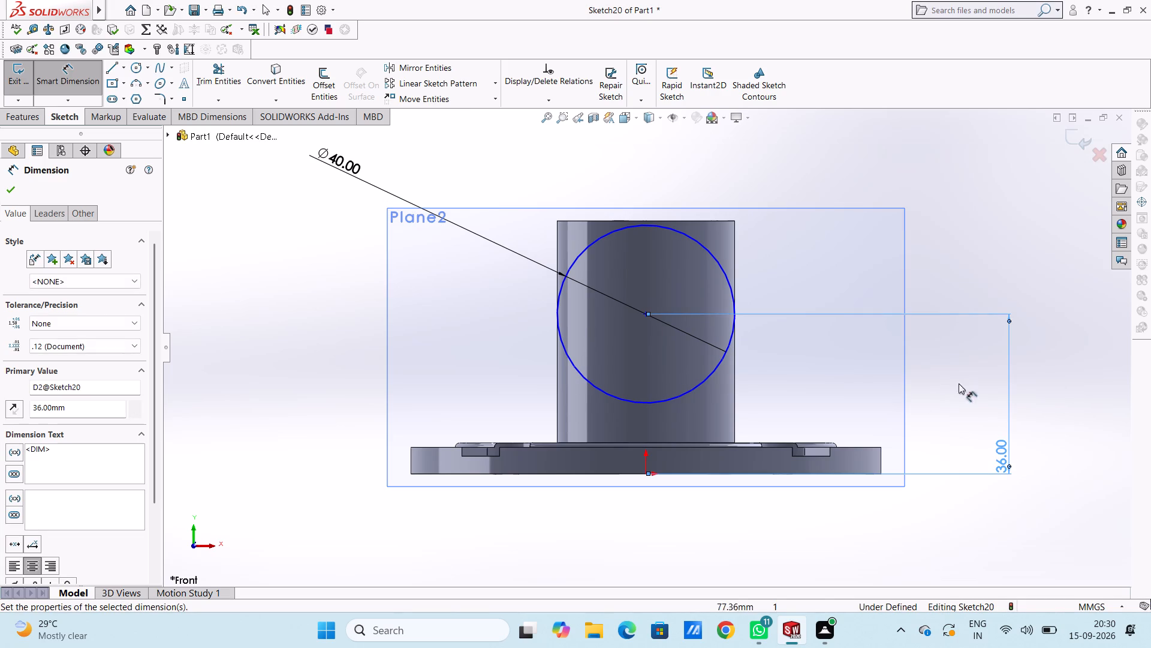
left_click(1020, 264)
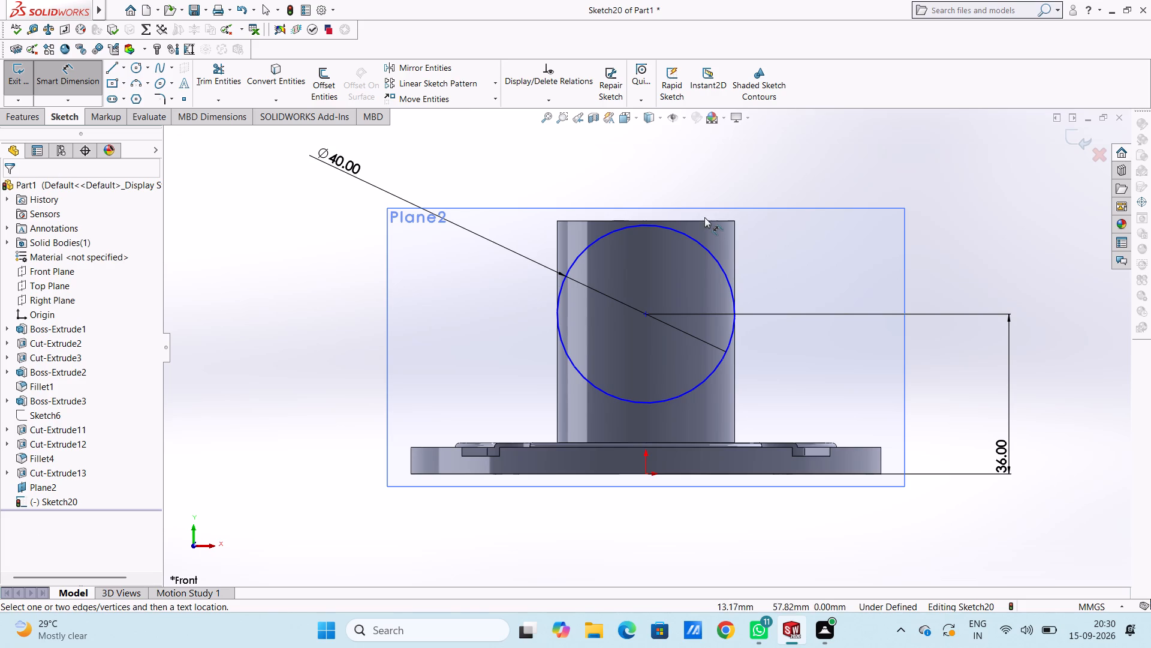
scroll(704, 218, "down", 2)
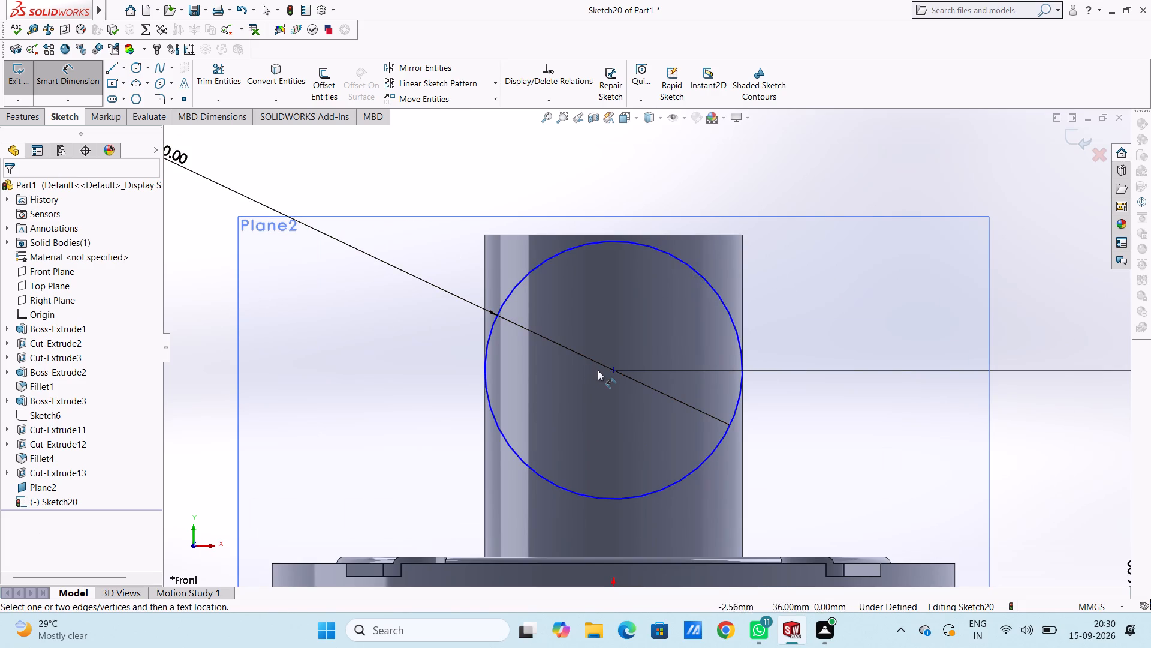
key("Escape")
key("Escape")
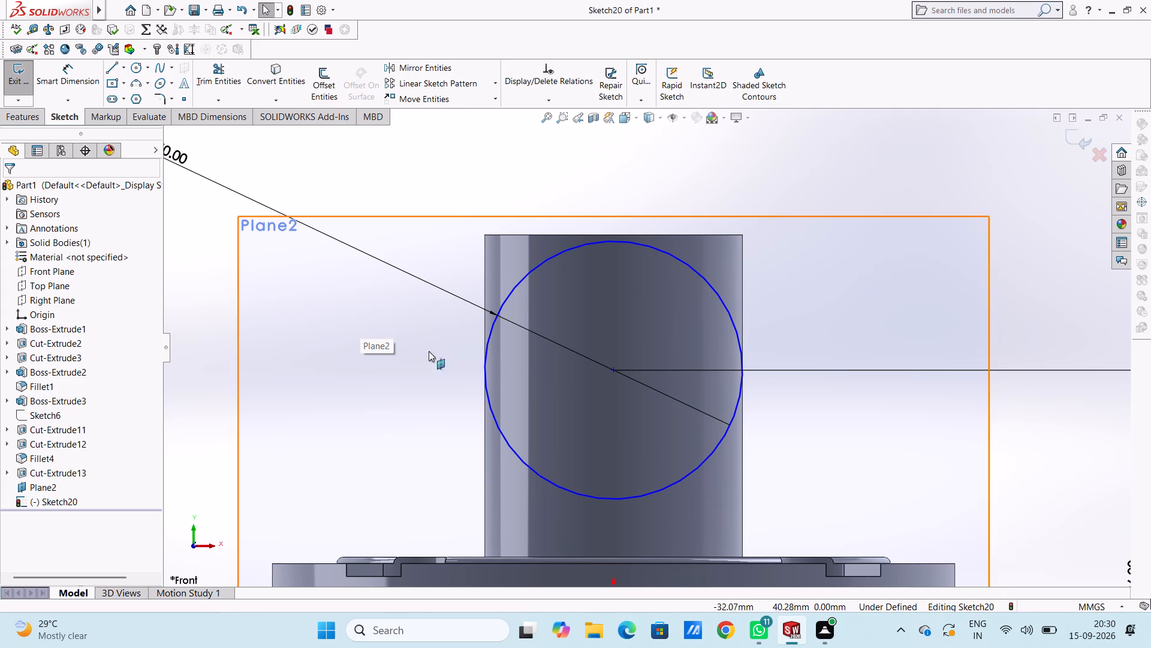
Draw two lines from the circle's centre: one vertically upward about 27 mm long and one diagonally up to the right about 33 mm long.
scroll(798, 296, "down", 2)
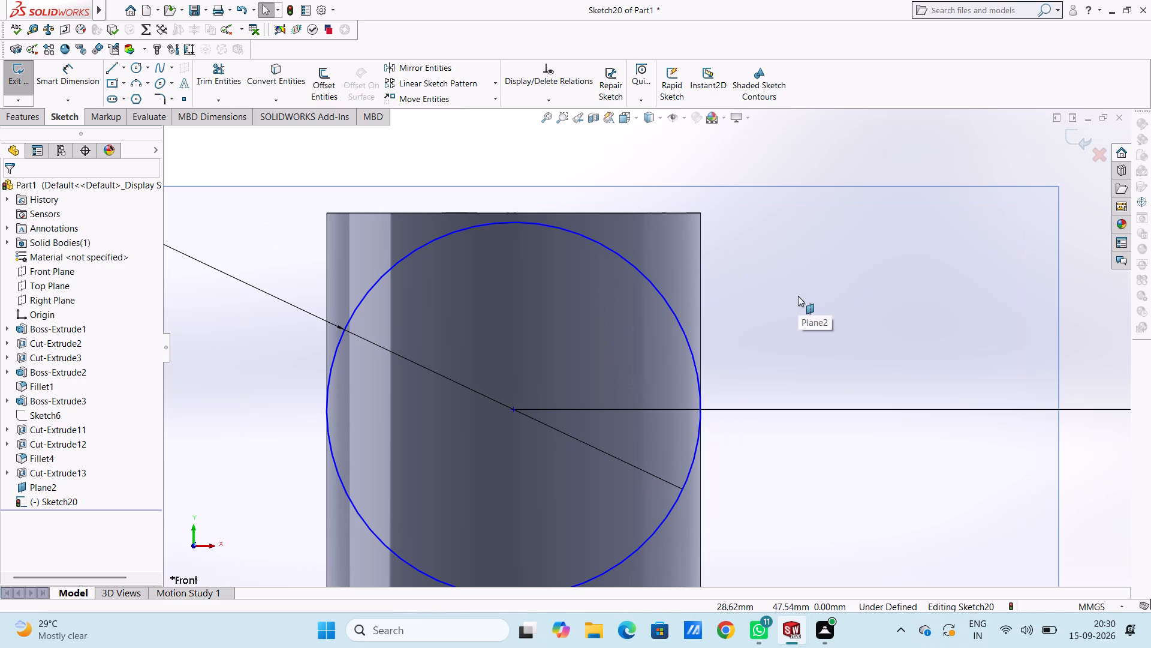
left_click(112, 66)
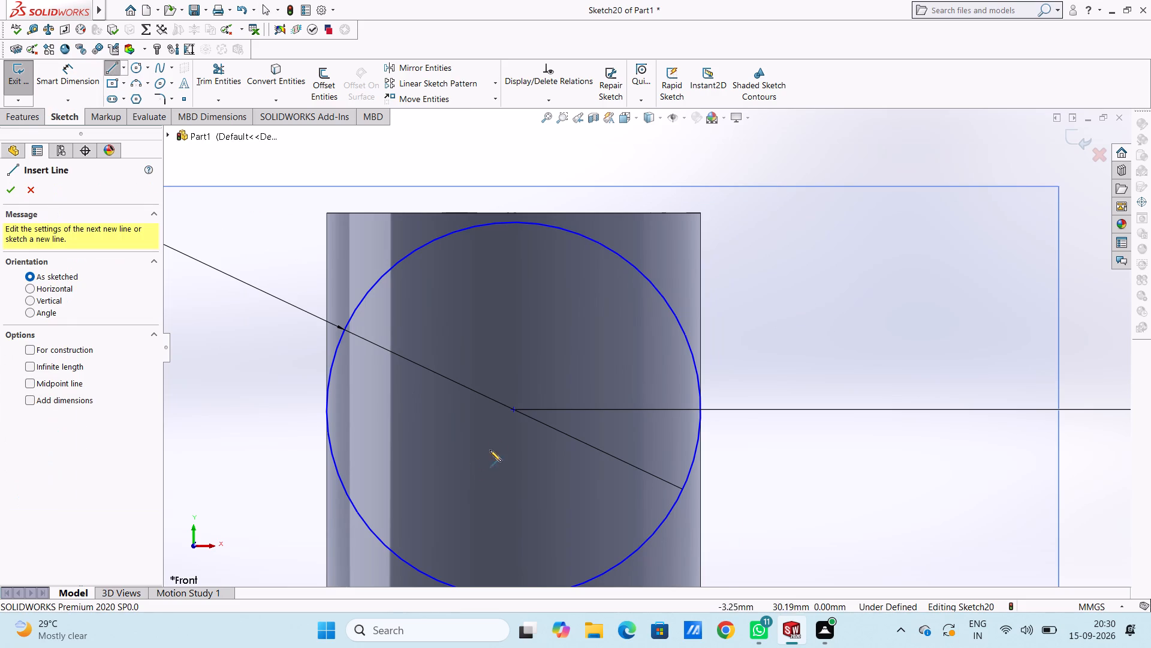
left_click(517, 409)
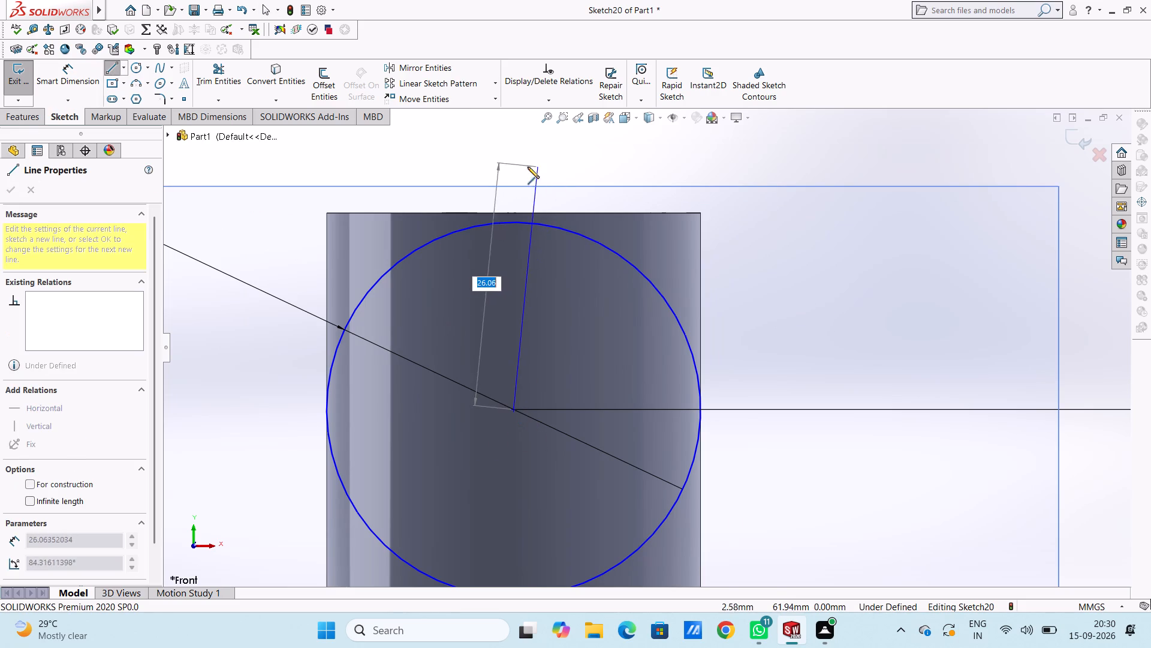
left_click(514, 160)
key("Escape")
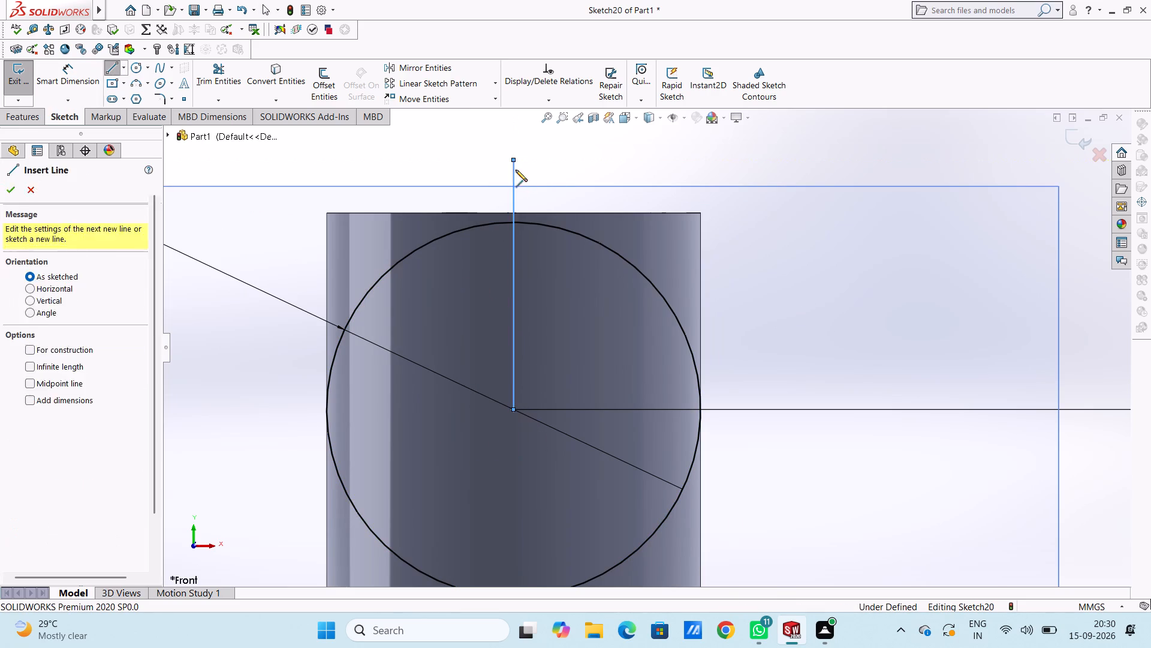
left_click(115, 68)
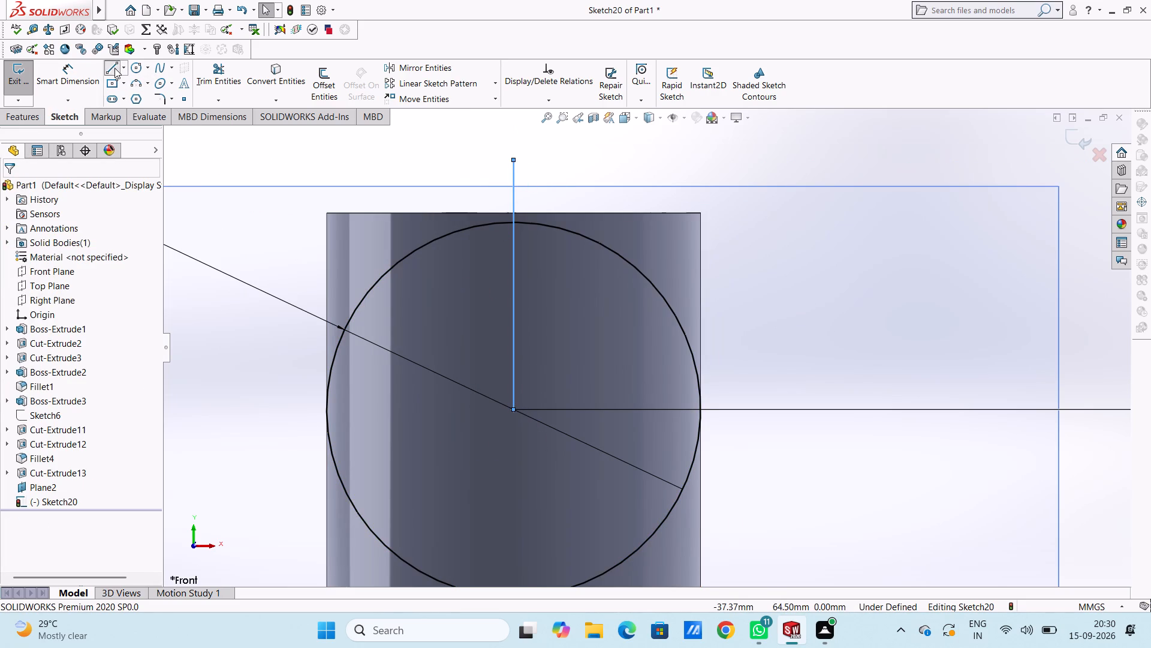
left_click(513, 411)
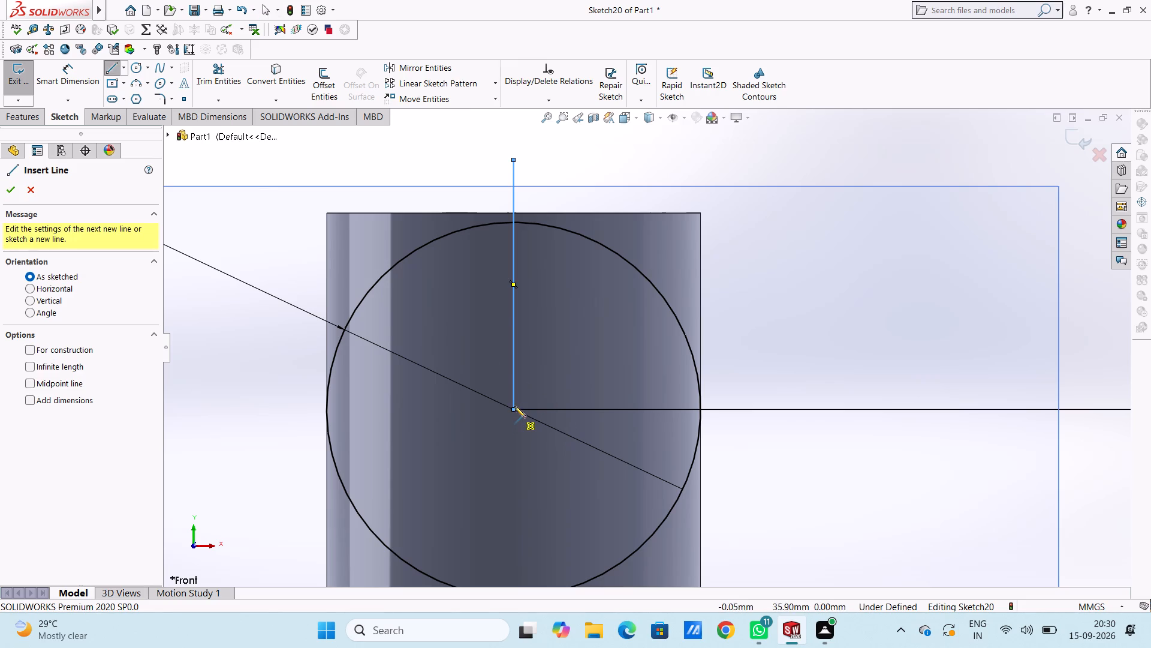
left_click(748, 207)
key("Escape")
key("Escape")
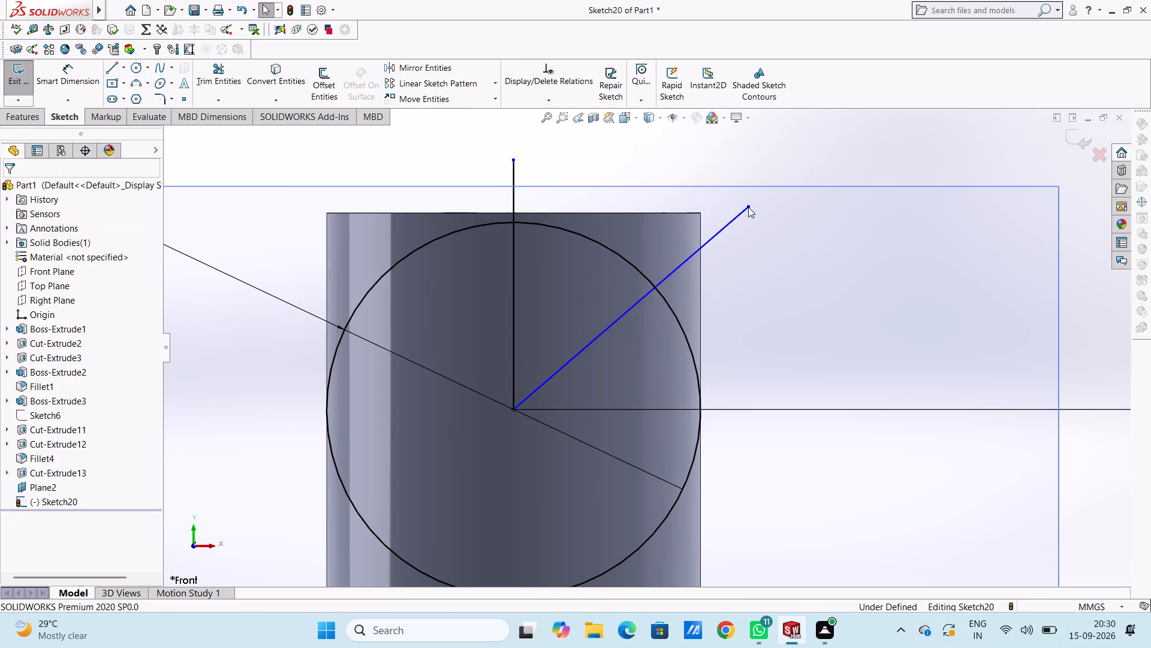
Dimension the angle between the vertical and diagonal lines as 45 degrees.
left_click(80, 70)
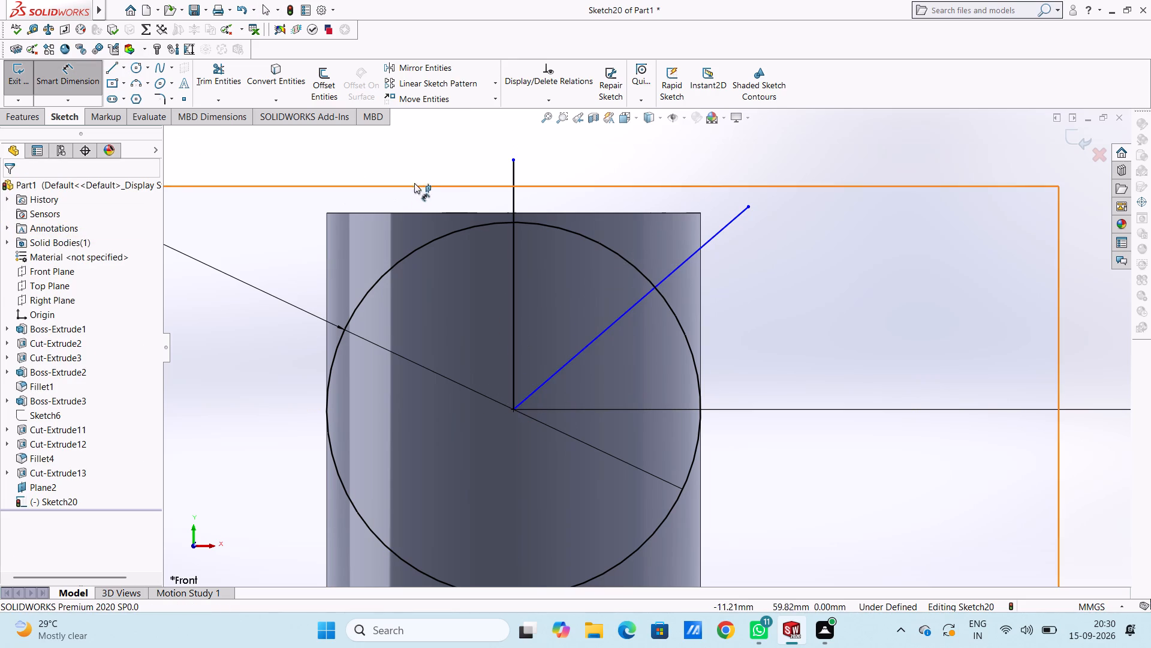
left_click(511, 197)
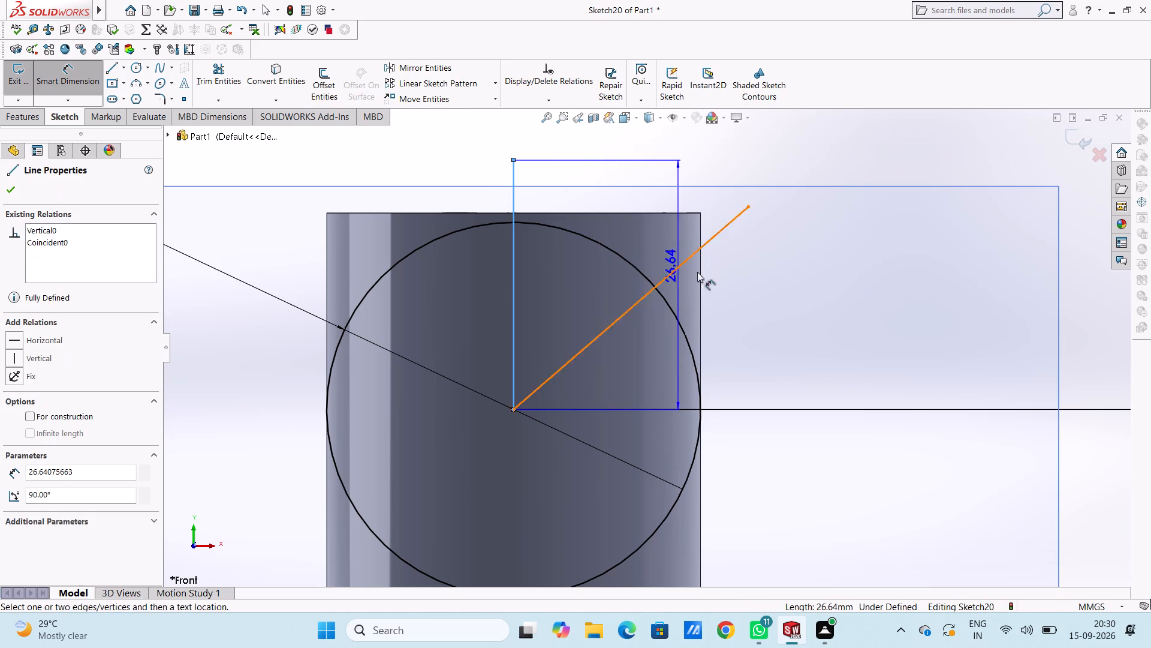
left_click(700, 248)
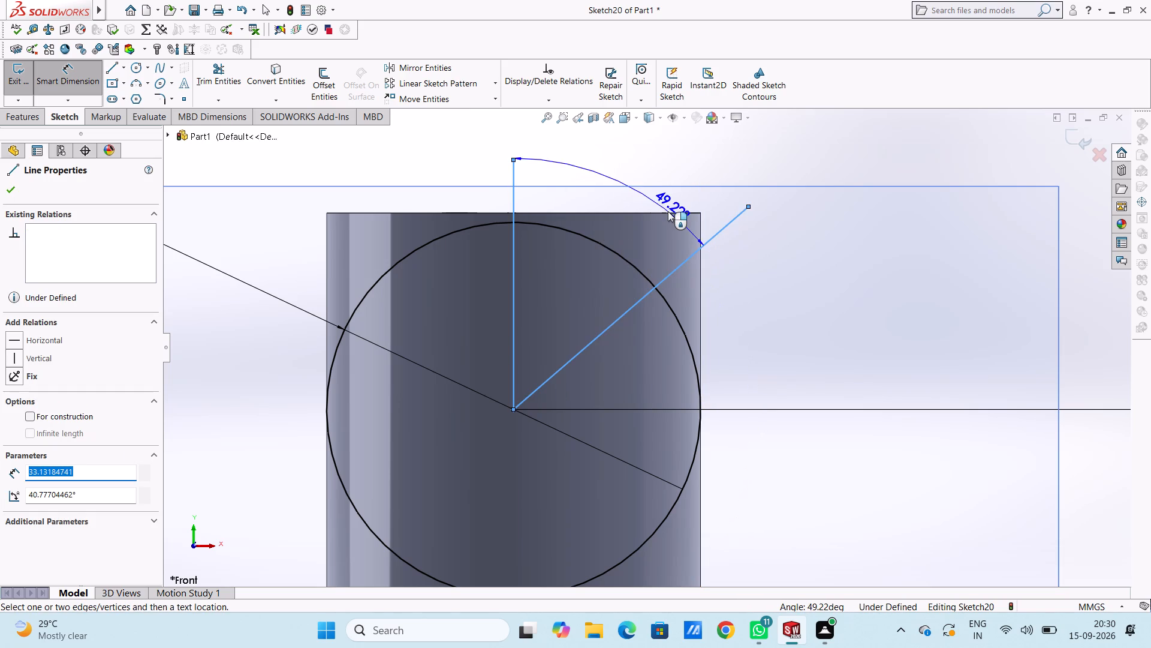
left_click(651, 239)
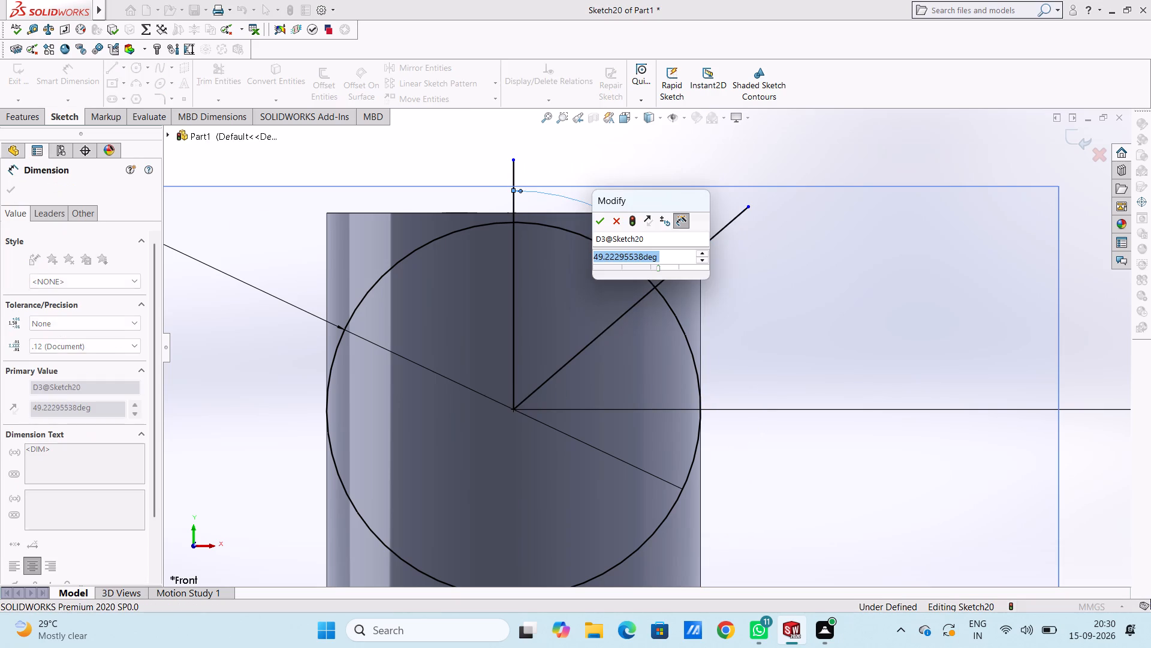
type("45")
key("Return")
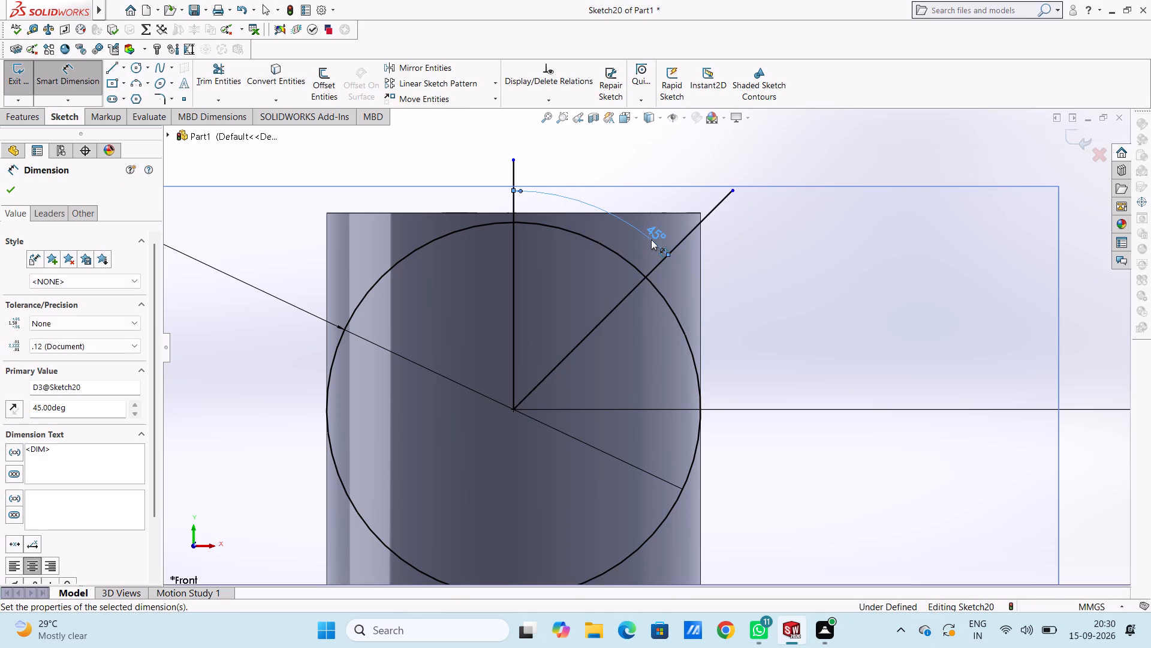
left_click(614, 160)
key("Escape")
key("Escape")
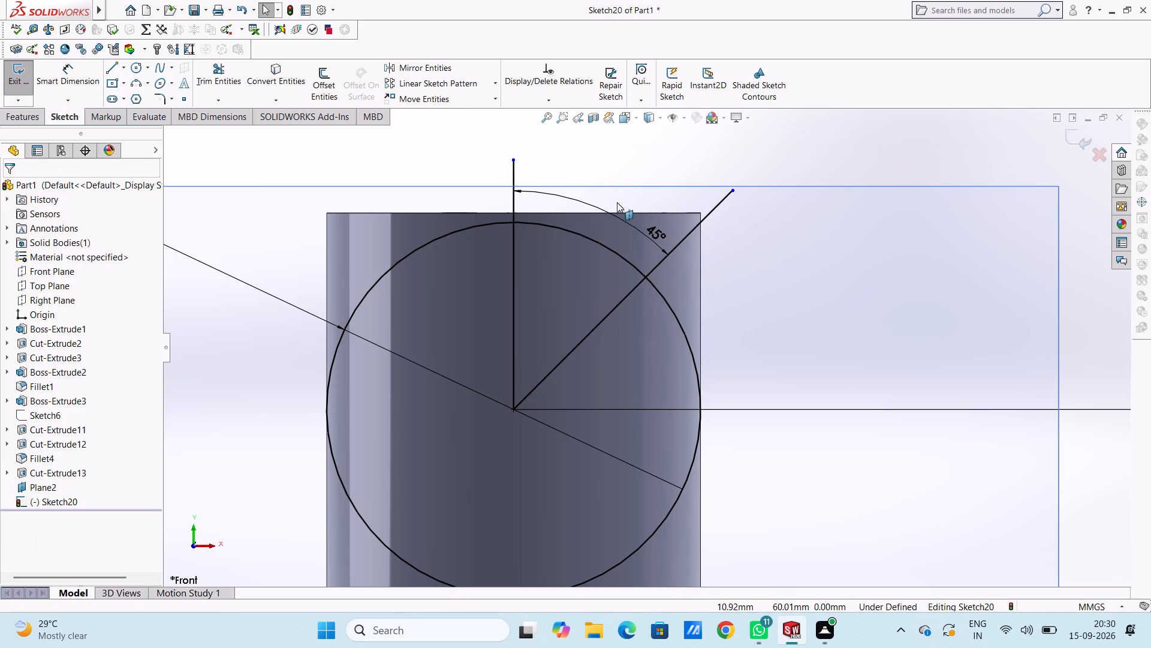
Draw two concentric circles of 2 mm and 4 mm radius centred where the diagonal line crosses the 40 mm circle.
scroll(647, 313, "down", 3)
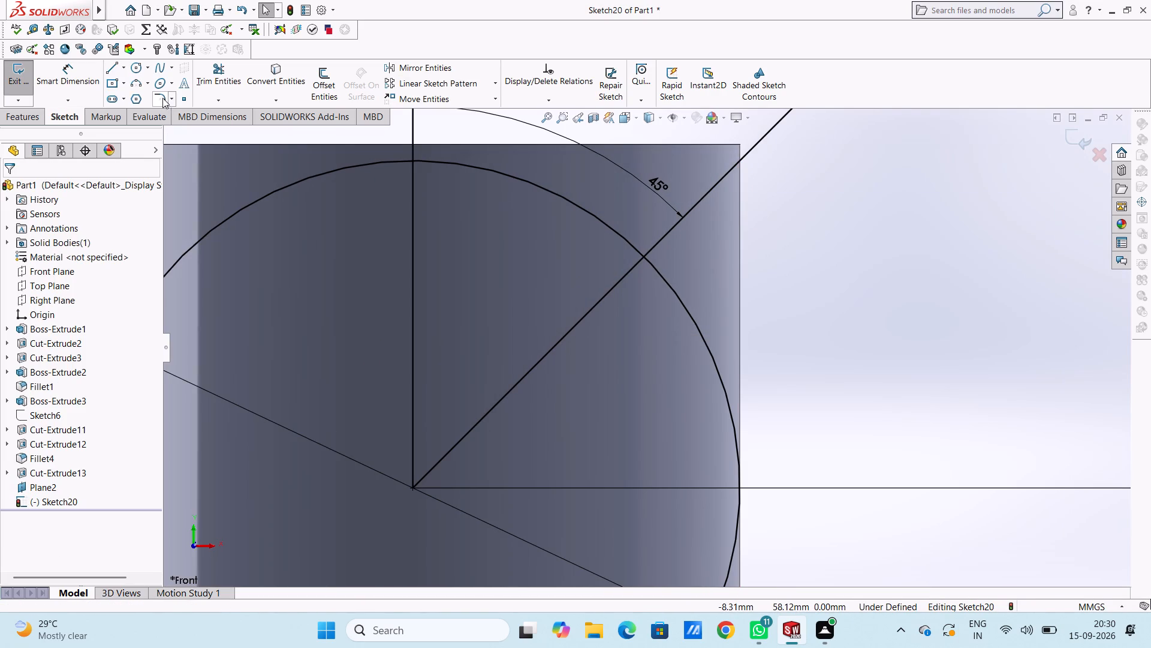
left_click(135, 71)
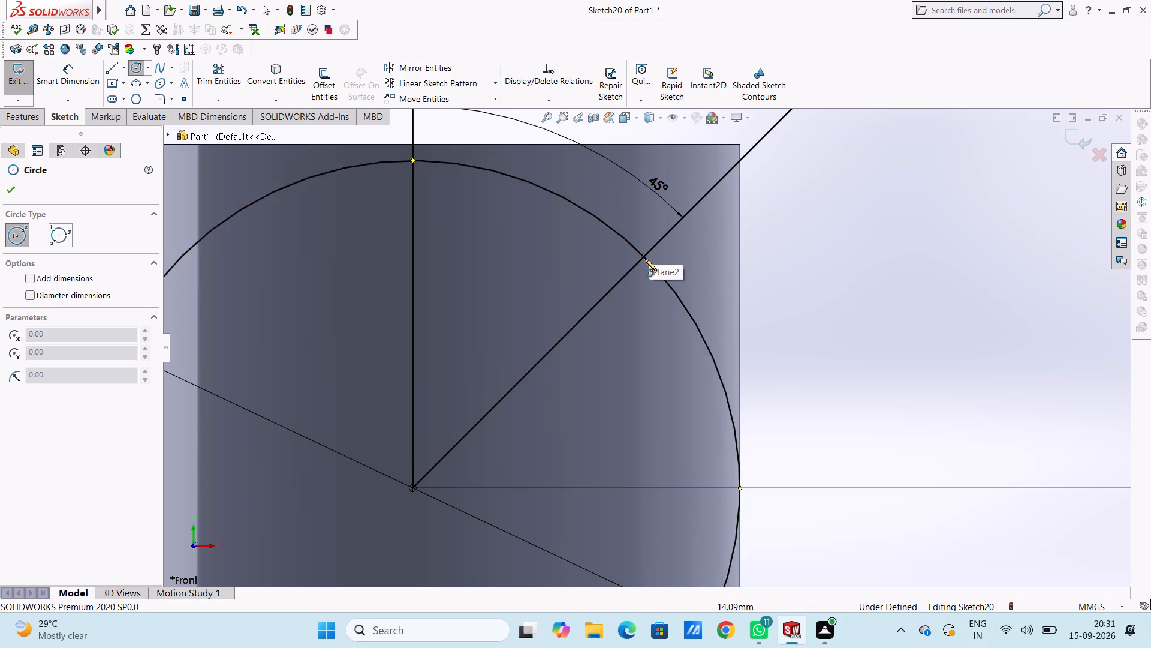
left_click(644, 257)
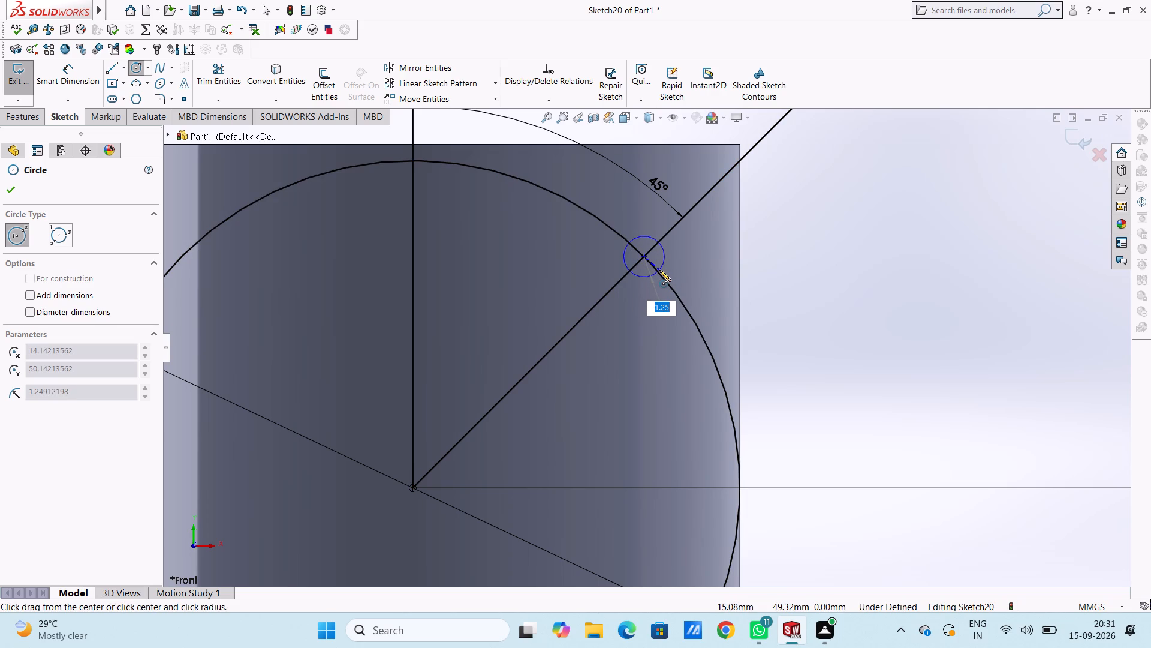
key("2")
key("Return")
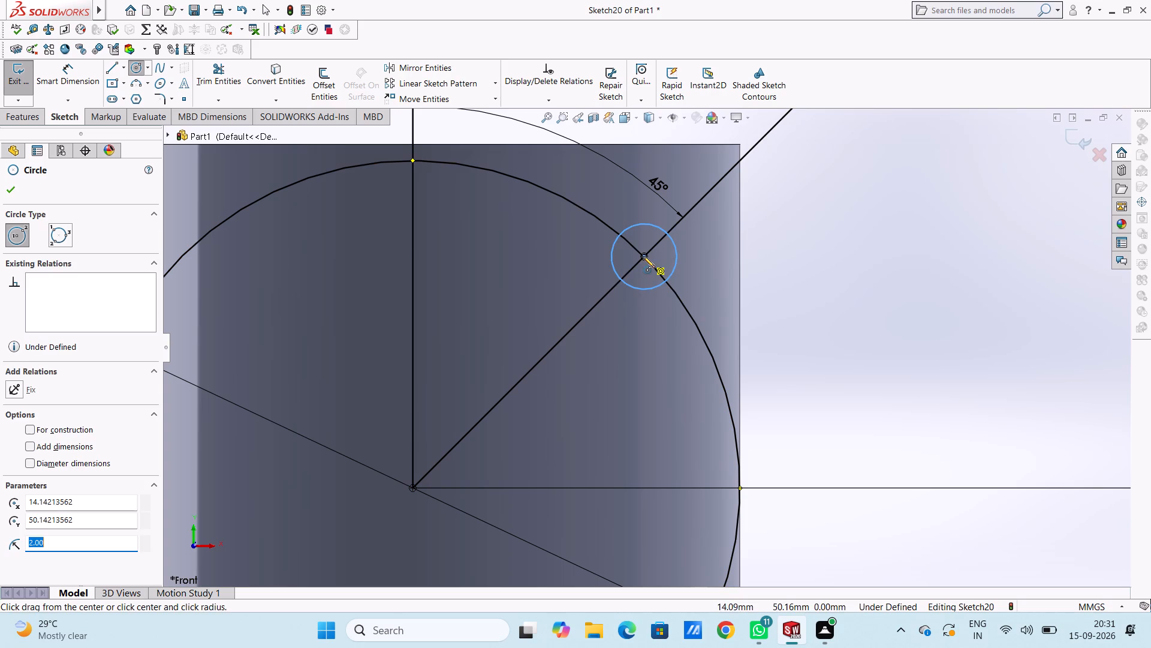
left_click(643, 256)
key("4")
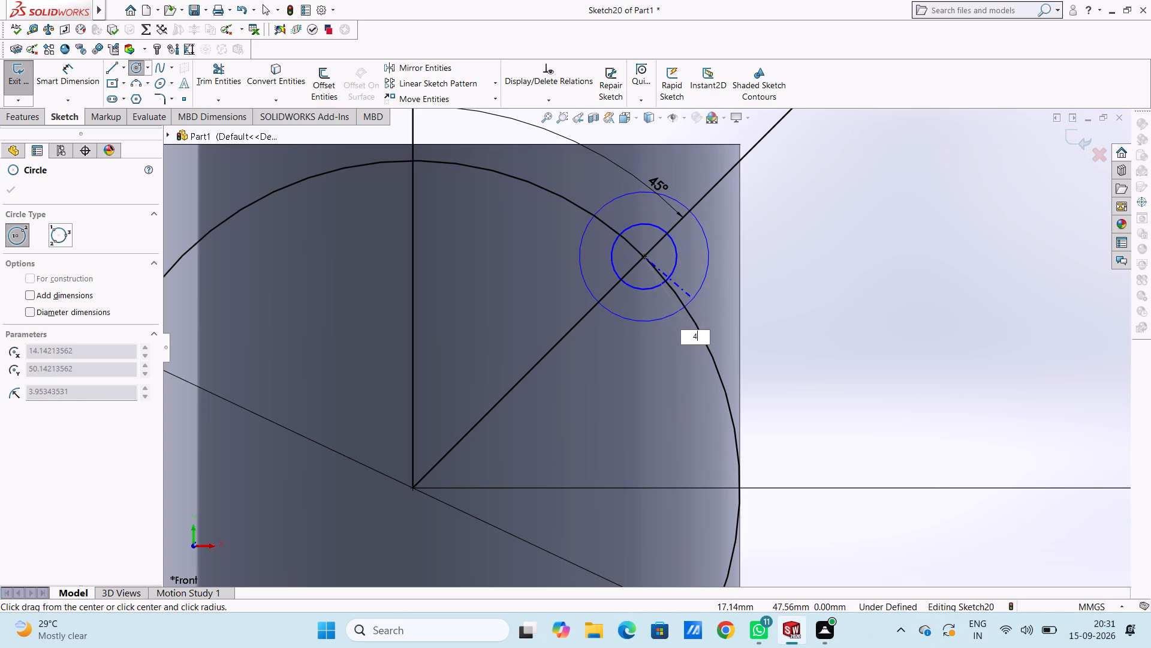
key("Return")
key("Escape")
key("Escape")
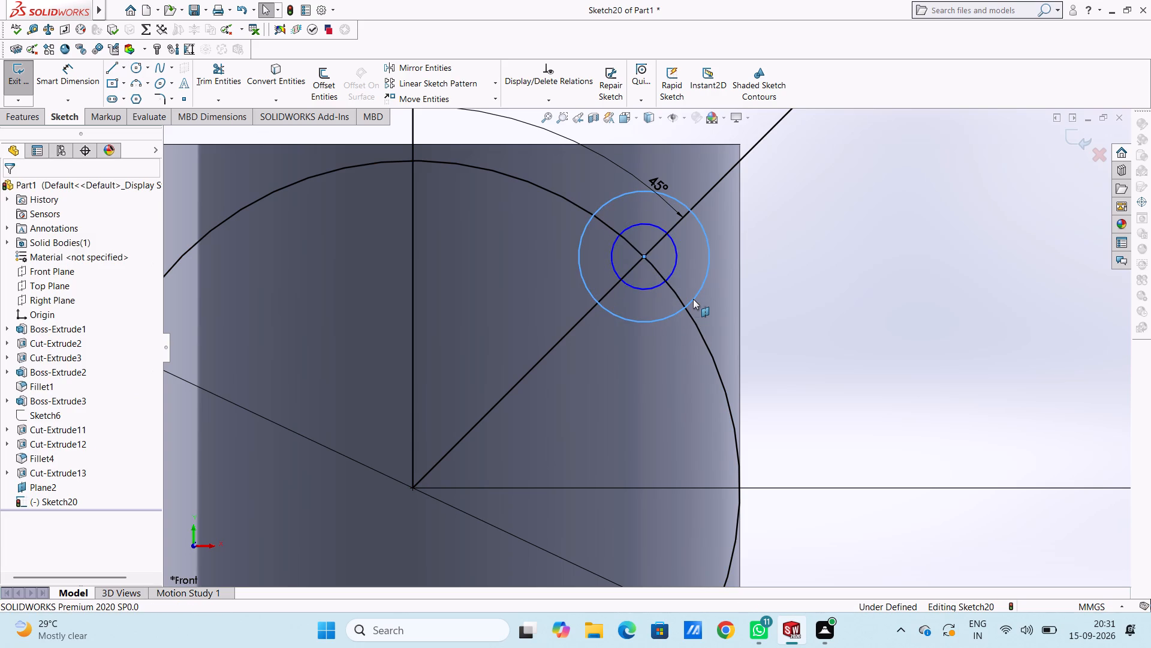
Dimension the diameters of the two concentric circles as 4 mm for the inner and 8 mm for the outer.
scroll(693, 299, "down", 3)
scroll(693, 299, "up", 9)
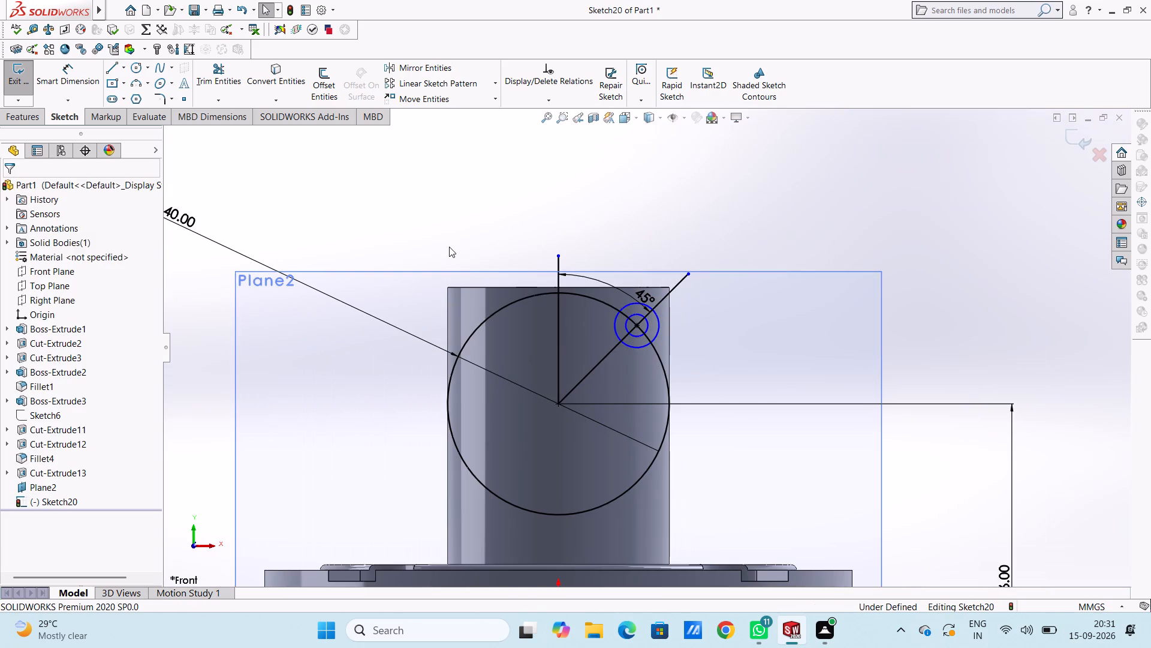
scroll(449, 246, "up", 2)
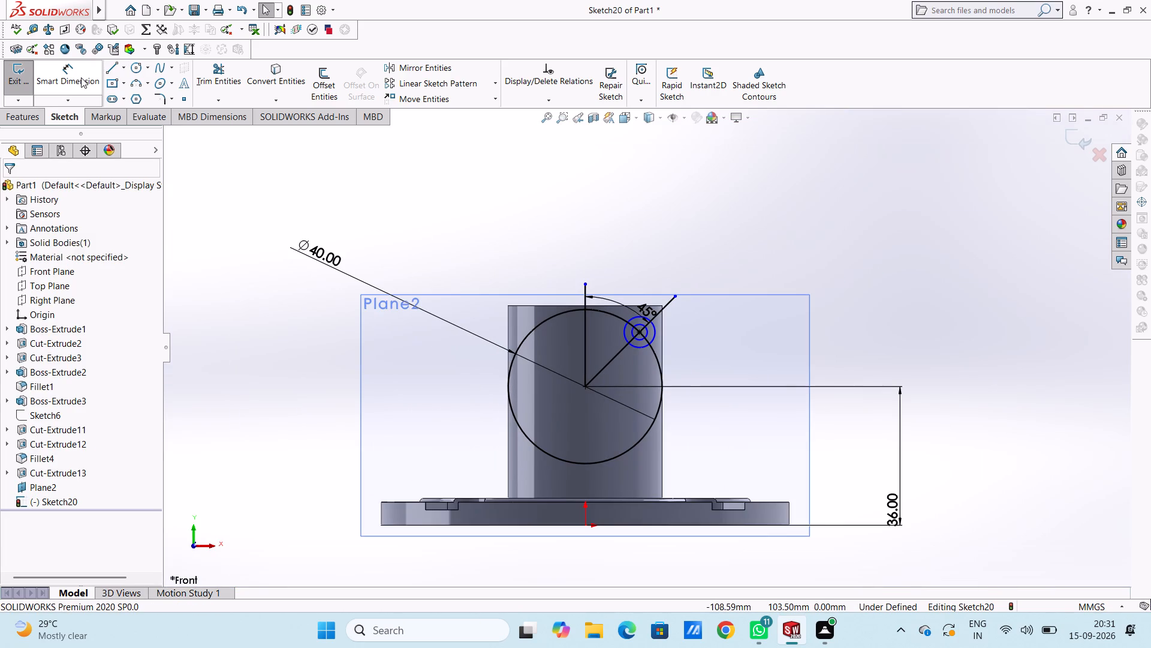
left_click(82, 75)
left_click(648, 335)
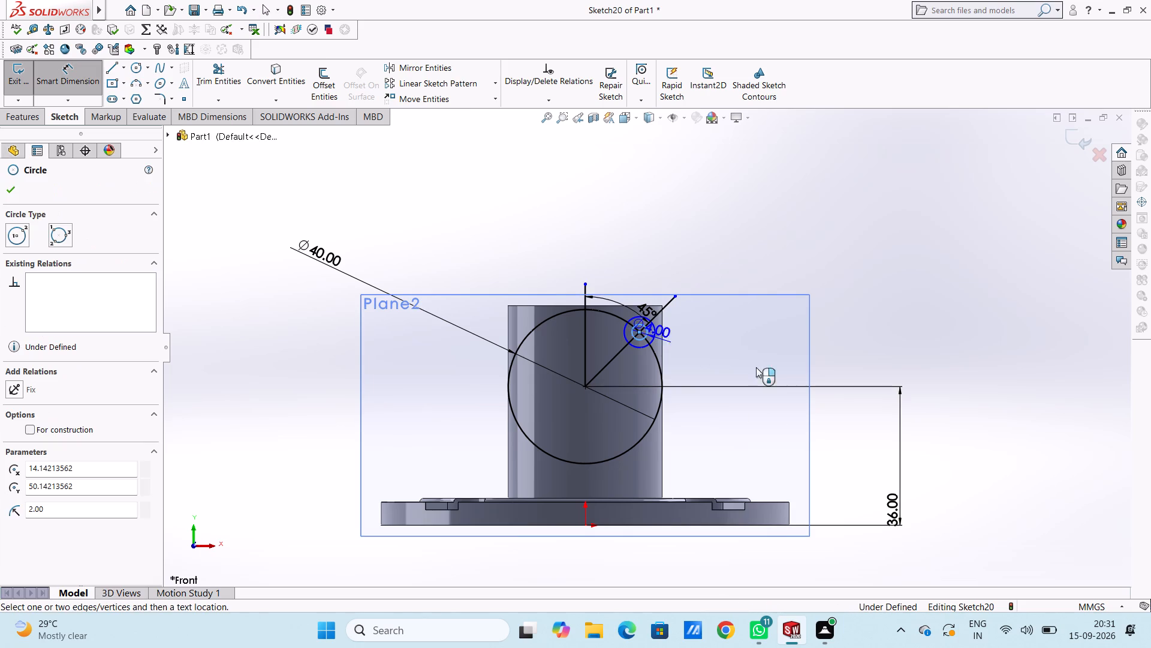
left_click(1013, 347)
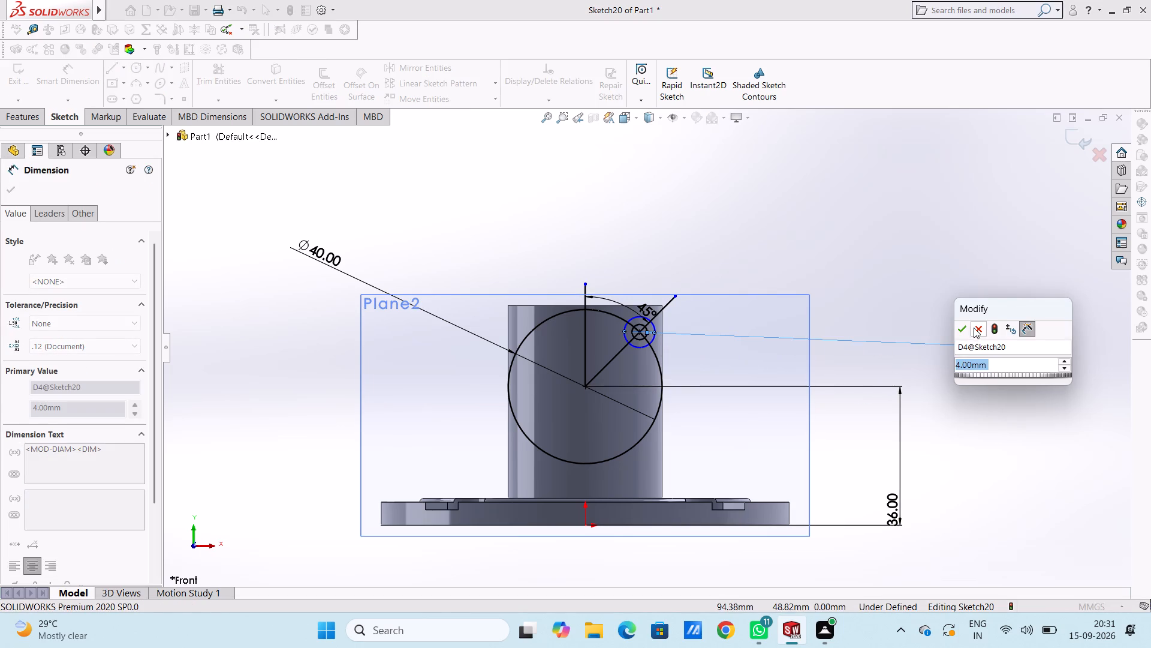
left_click(959, 328)
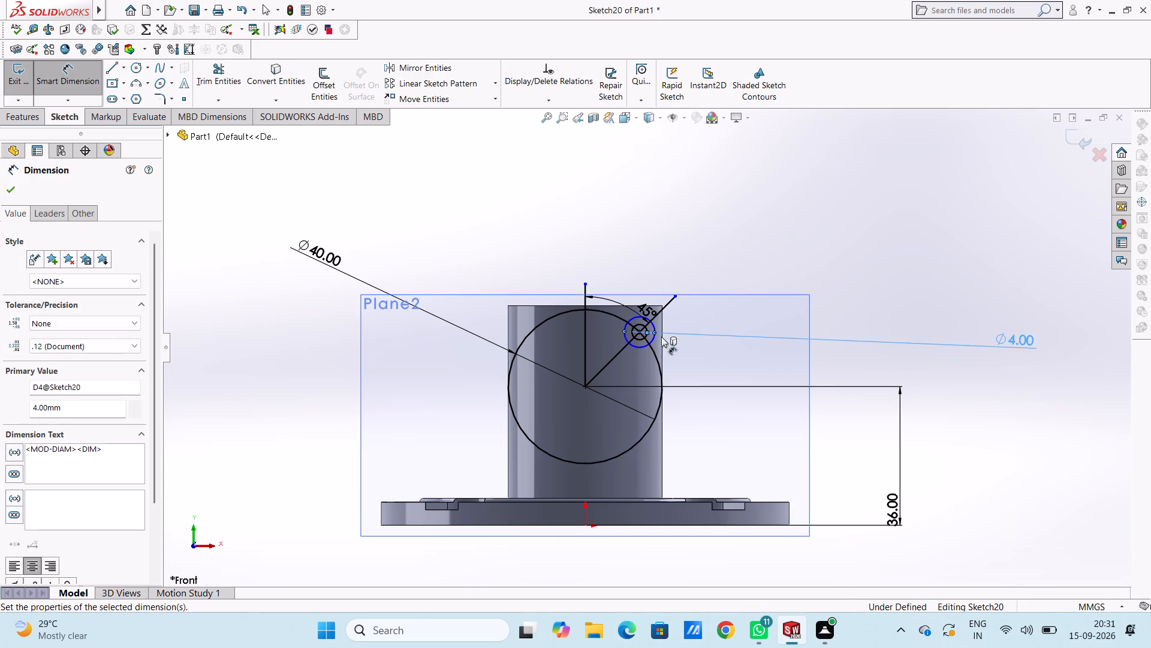
left_click(652, 338)
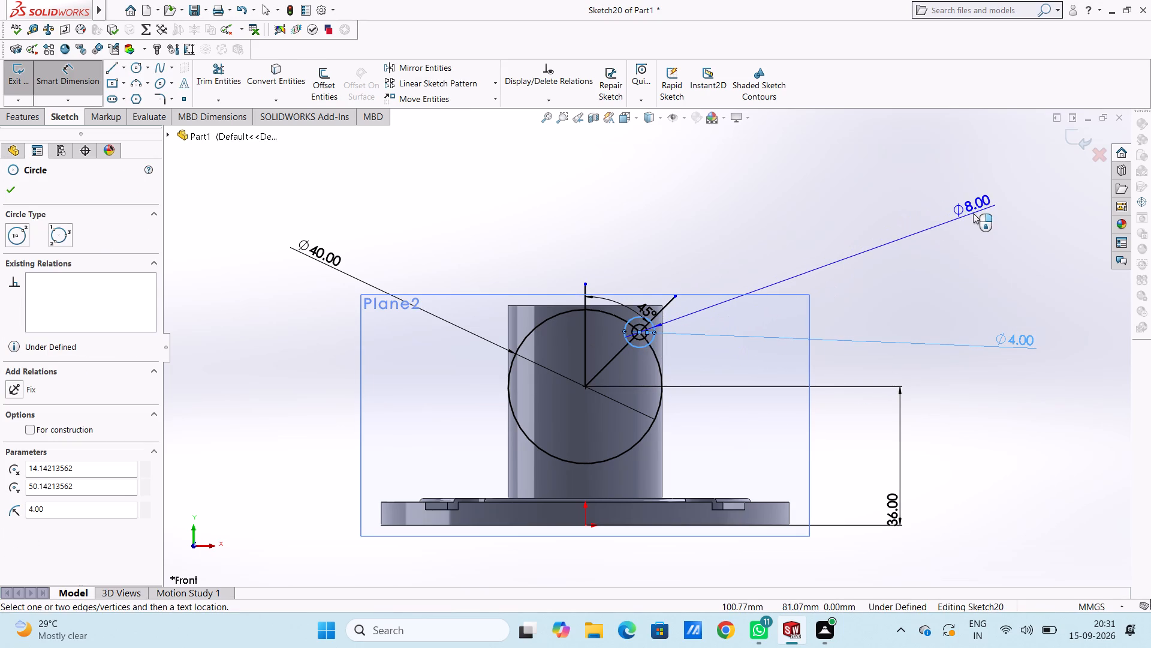
left_click(973, 213)
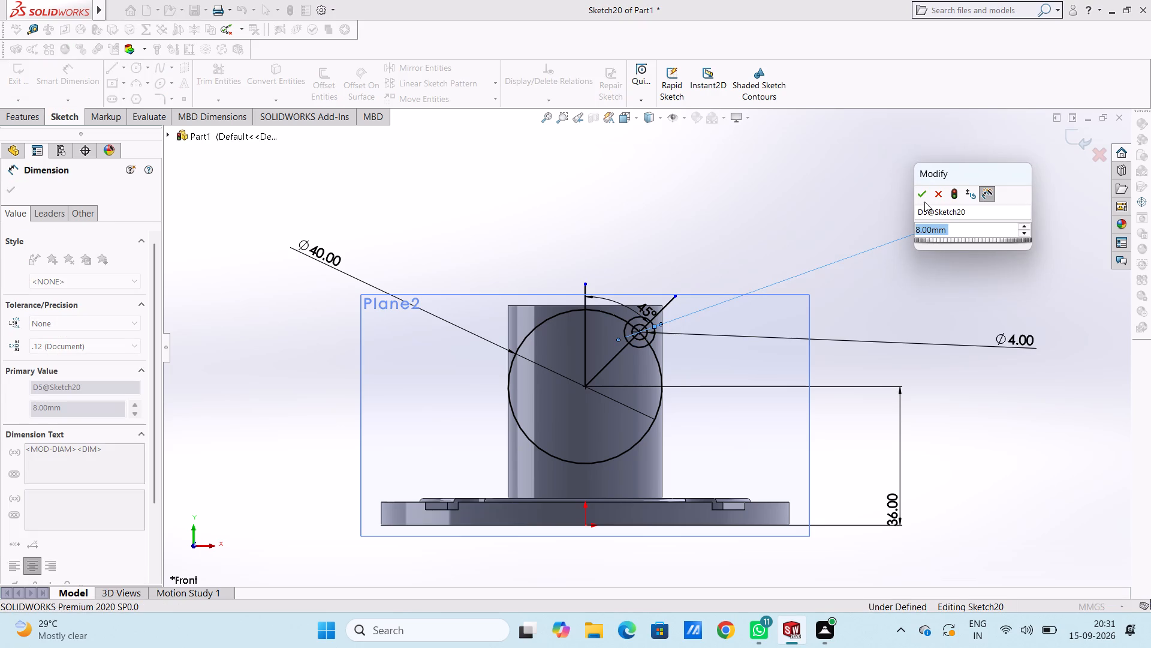
left_click(924, 199)
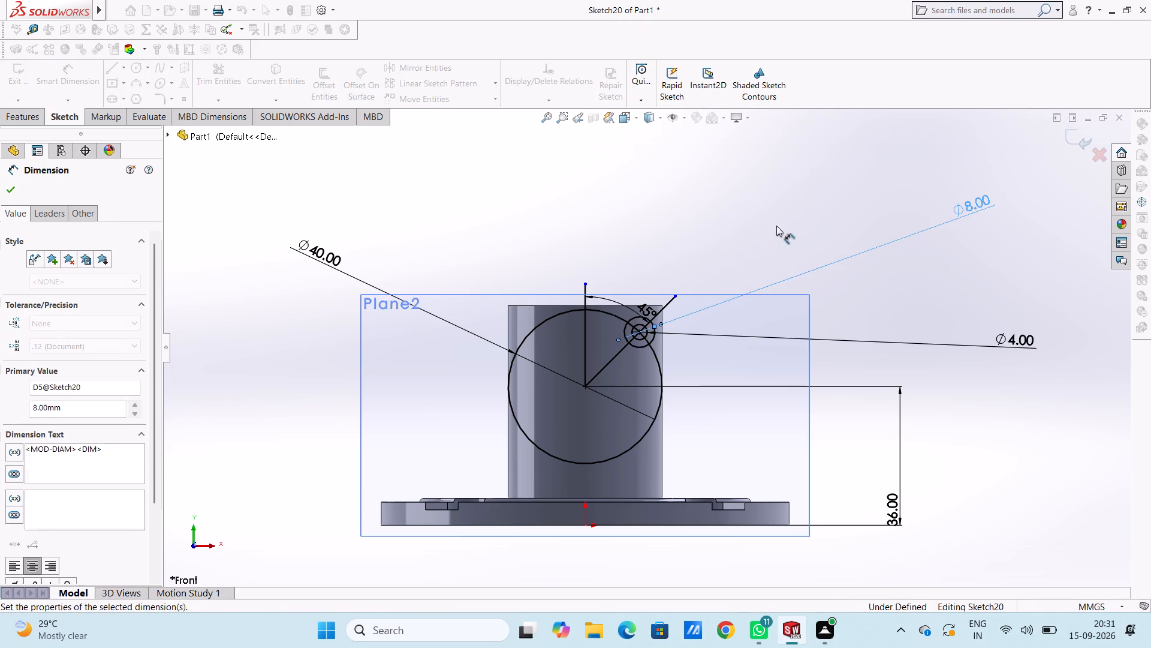
left_click(776, 226)
Trim away the diagonal line, the part of the 8 mm circle inside the 40 mm circle, and the large circle's arc within the 4 mm hole.
scroll(691, 308, "down", 3)
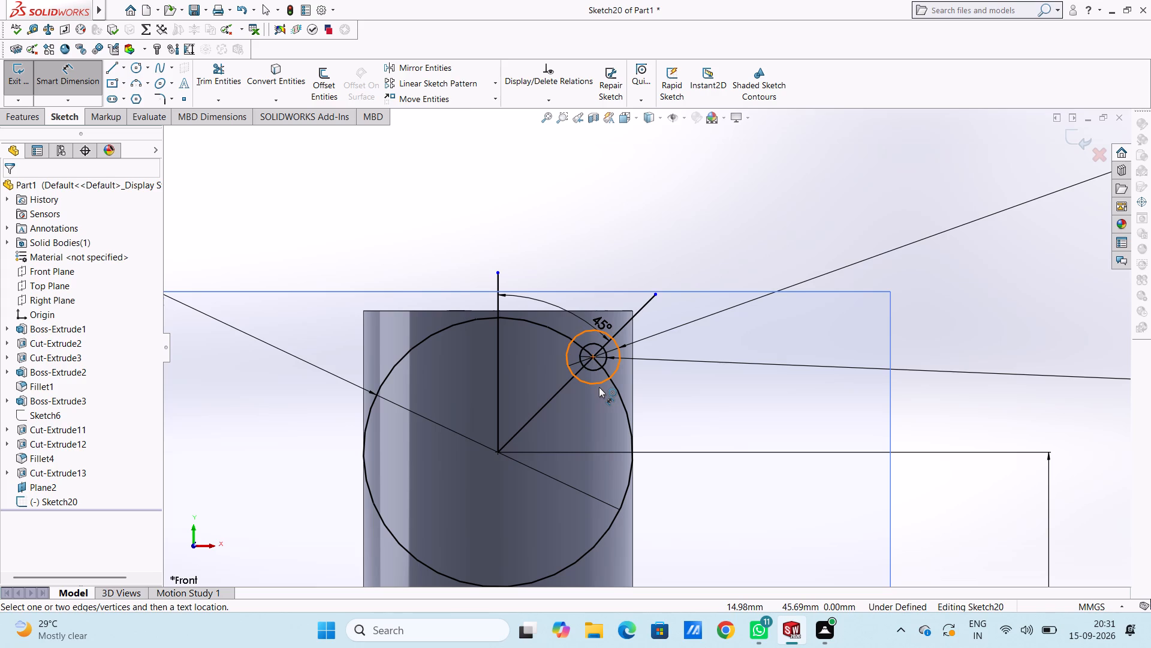
left_click(217, 71)
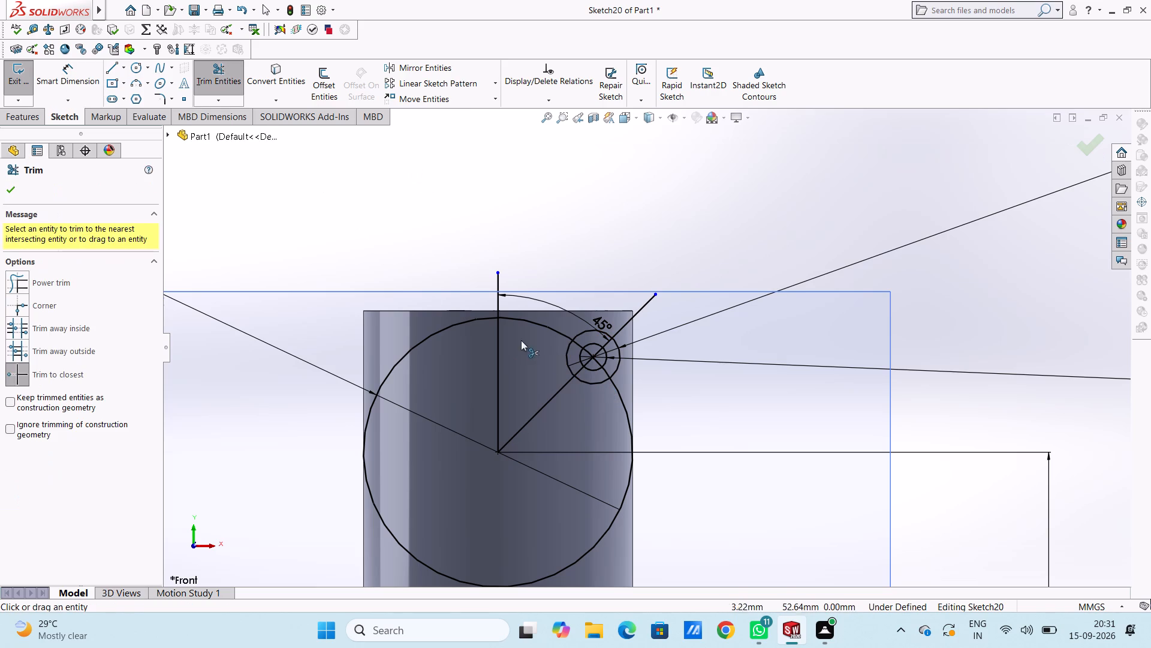
left_click(568, 359)
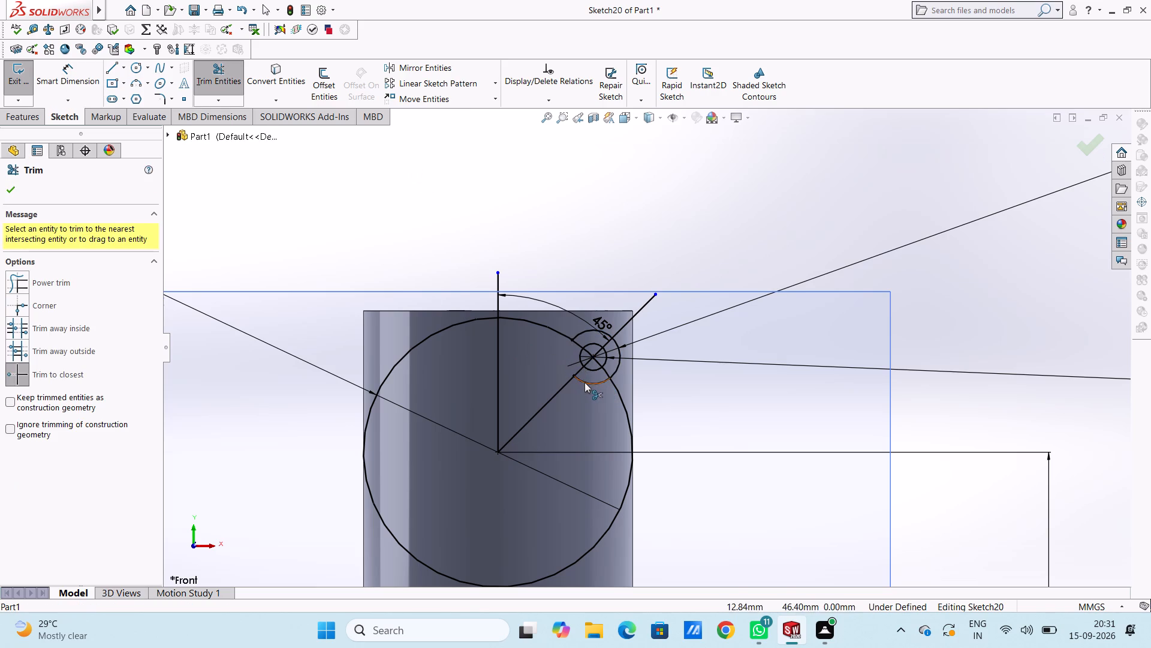
left_click(584, 382)
left_click(579, 373)
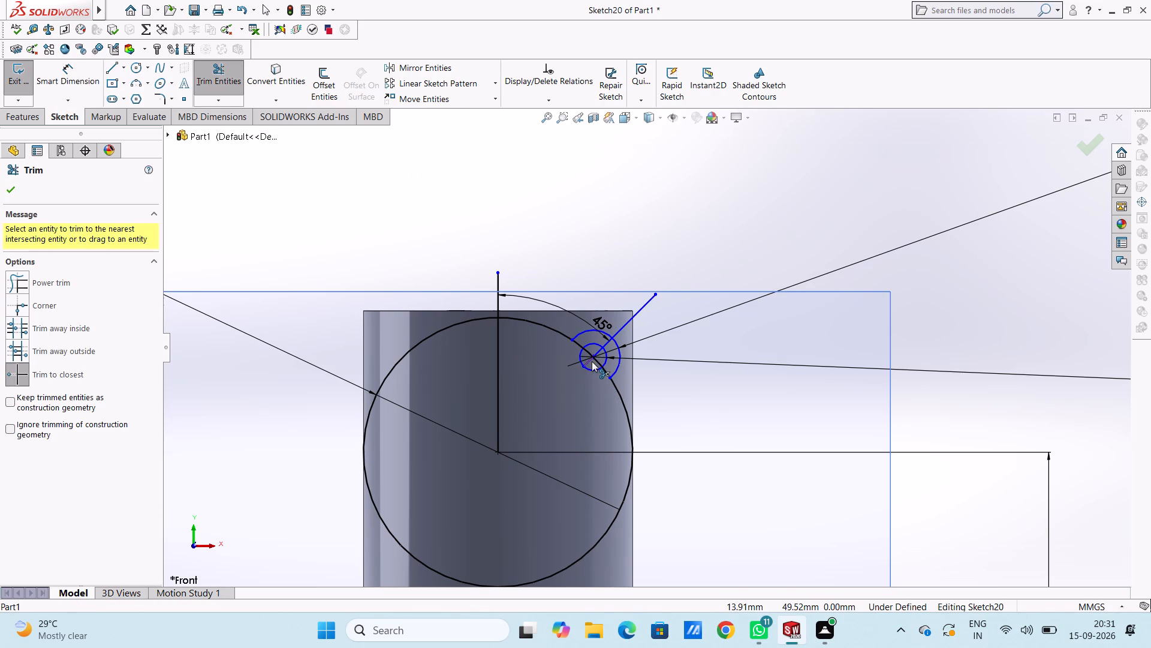
left_click(592, 361)
left_click(591, 355)
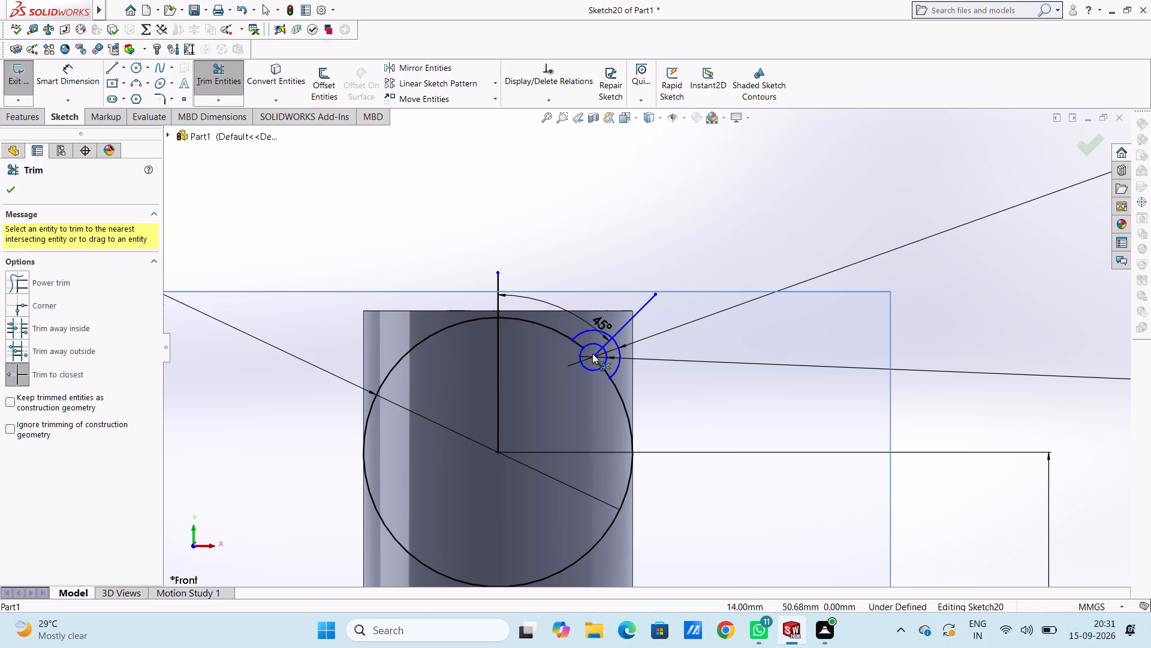
left_click(593, 353)
left_click(597, 352)
left_click(598, 364)
left_click(609, 341)
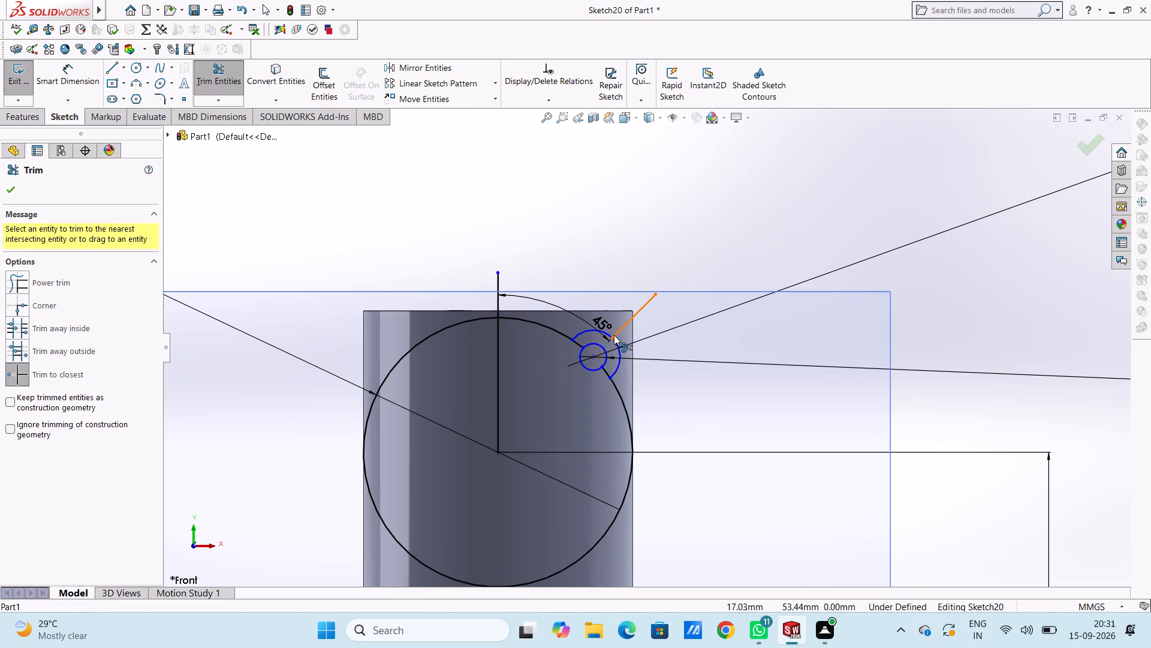
left_click(619, 330)
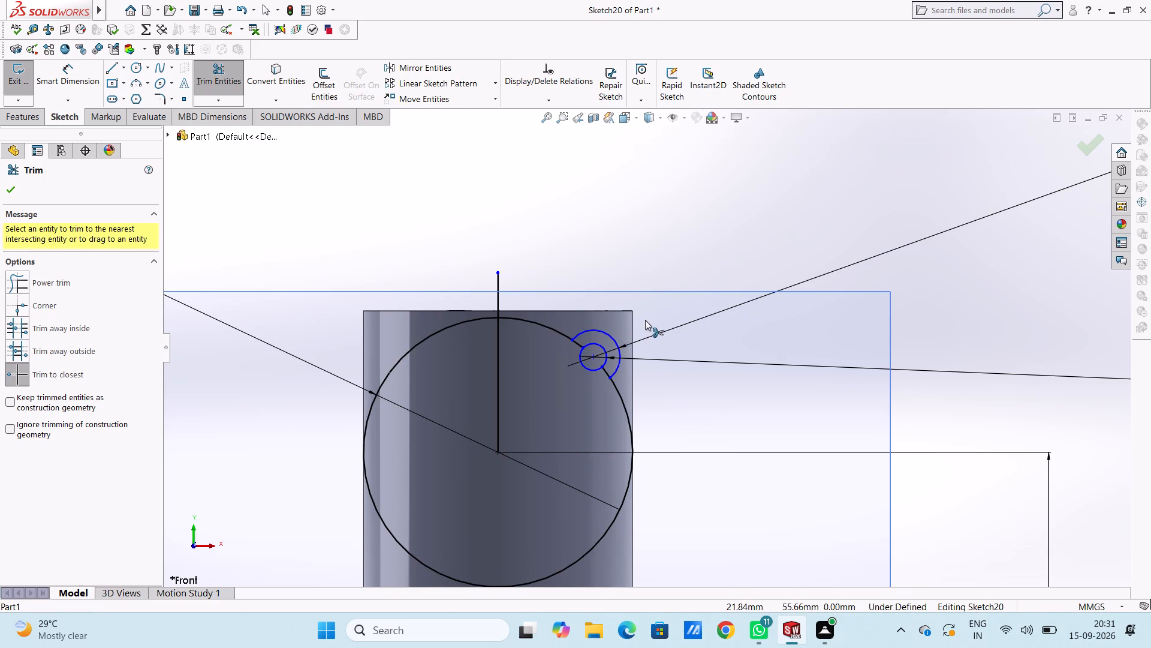
key("Escape")
key("Escape")
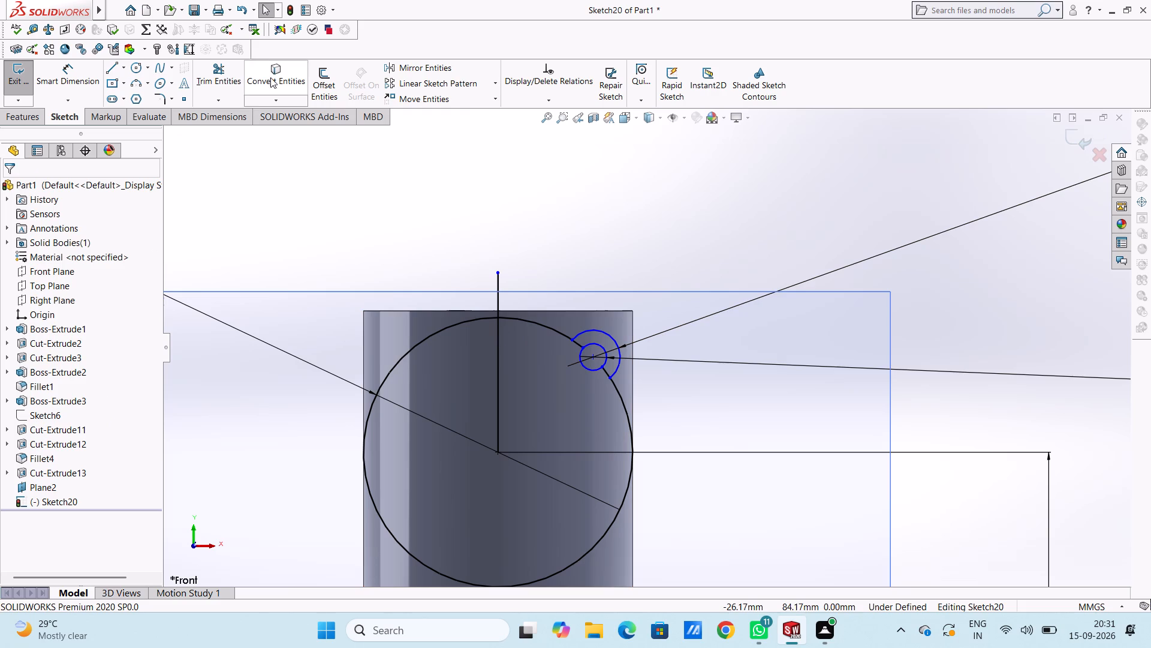
Trim the two remaining pieces of the 40 mm circle between the 4 mm hole and the lug's outer arc.
left_click(234, 73)
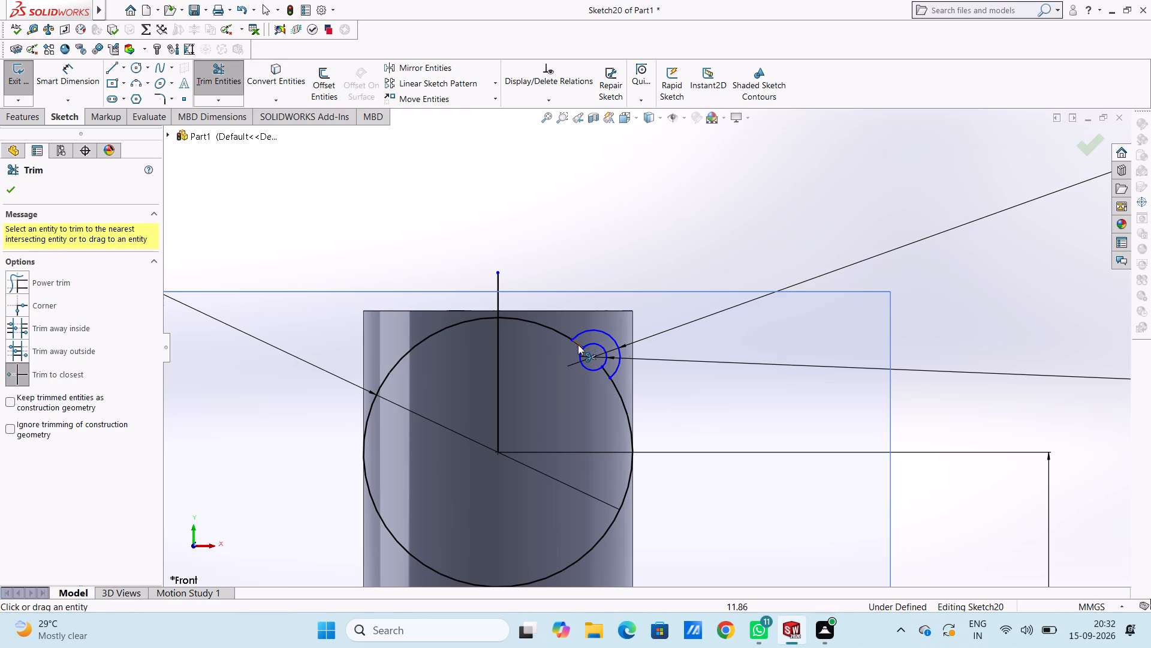
left_click(578, 344)
left_click(608, 368)
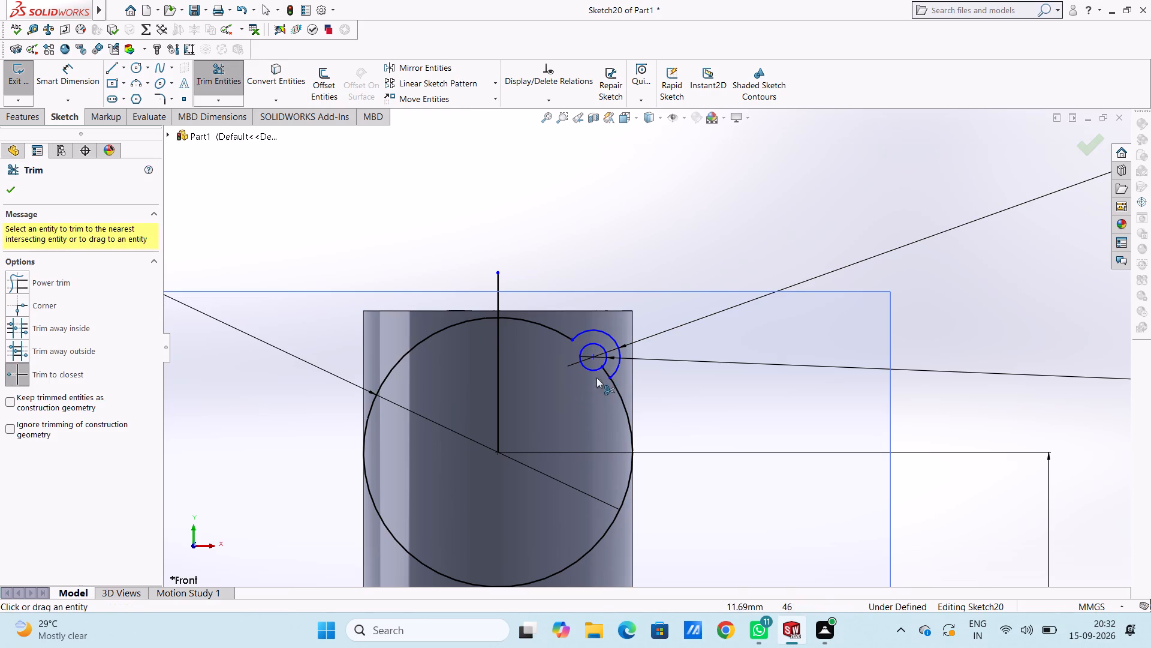
left_click(608, 372)
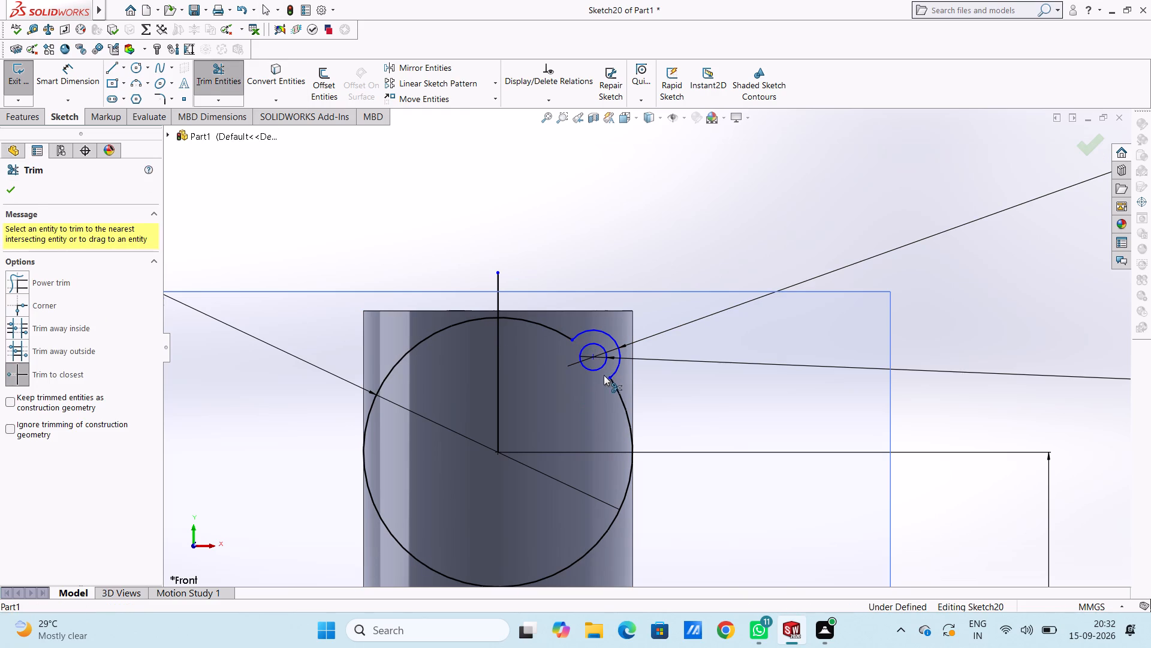
key("Escape")
key("Escape")
Circular-pattern the lug arc and its 4 mm hole about the 40 mm circle's centre, with 4 equally spaced instances over 360 degrees.
left_click(599, 371)
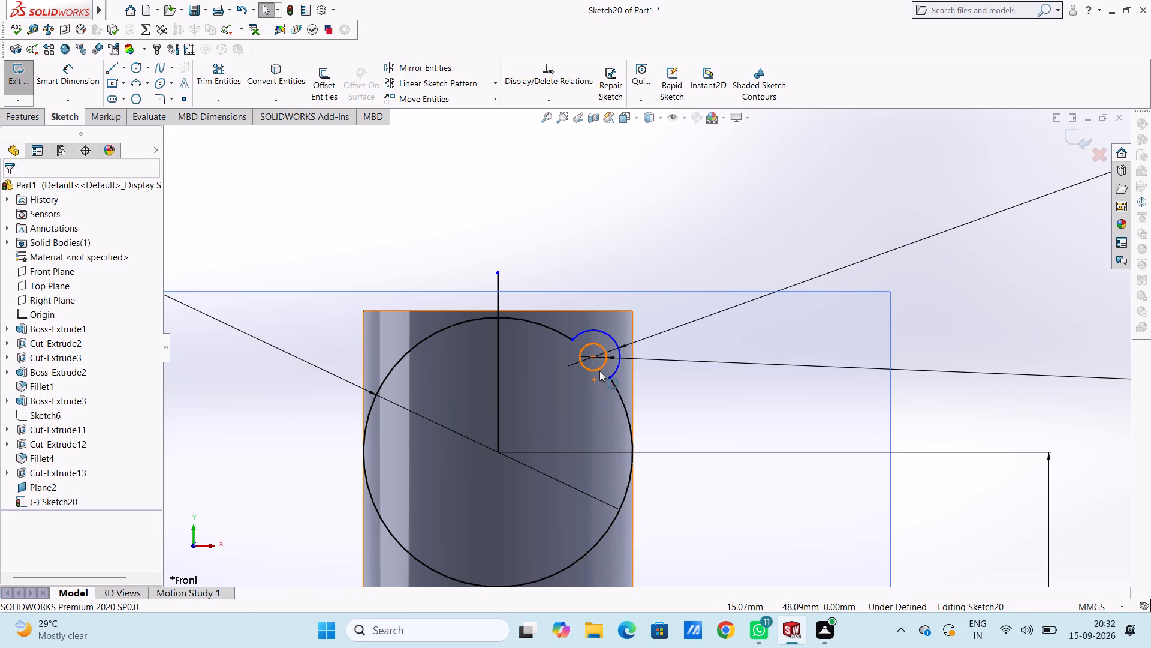
left_click(590, 332, "ctrl")
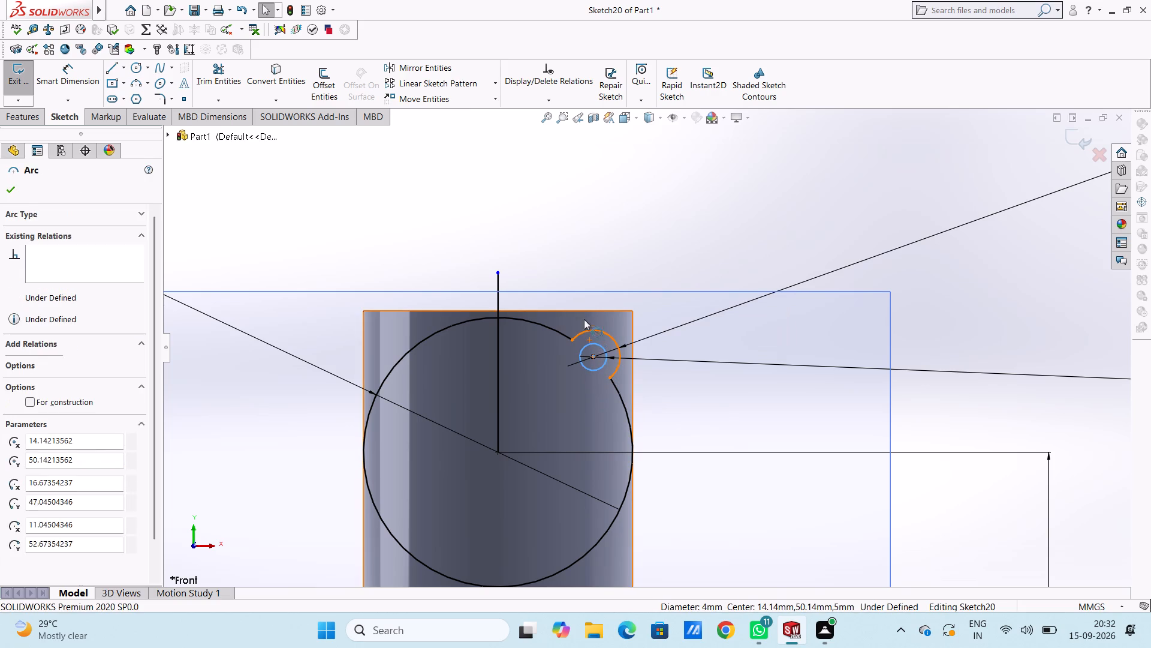
left_click(495, 84)
left_click(477, 116)
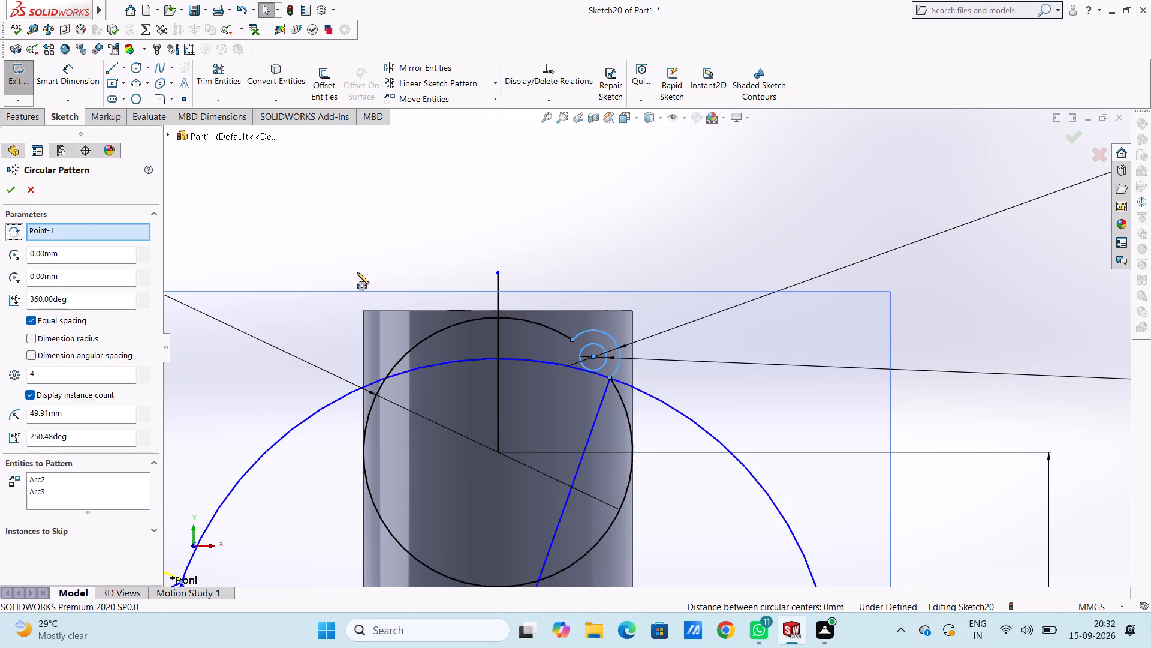
right_click(125, 232)
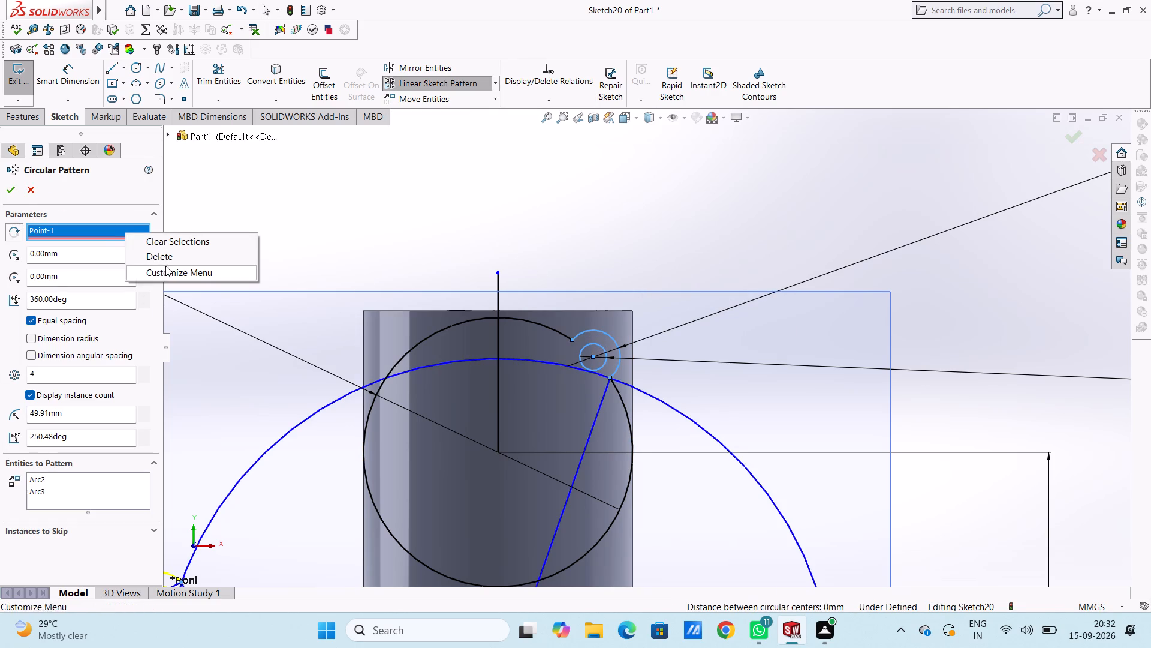
left_click(166, 259)
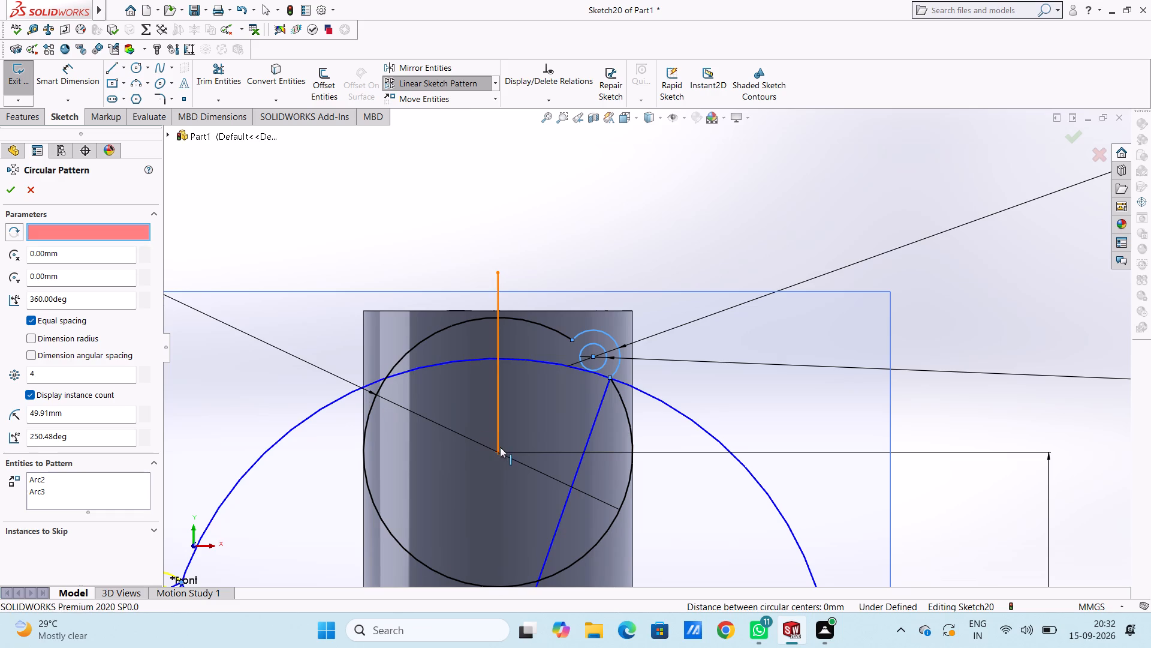
left_click(496, 451)
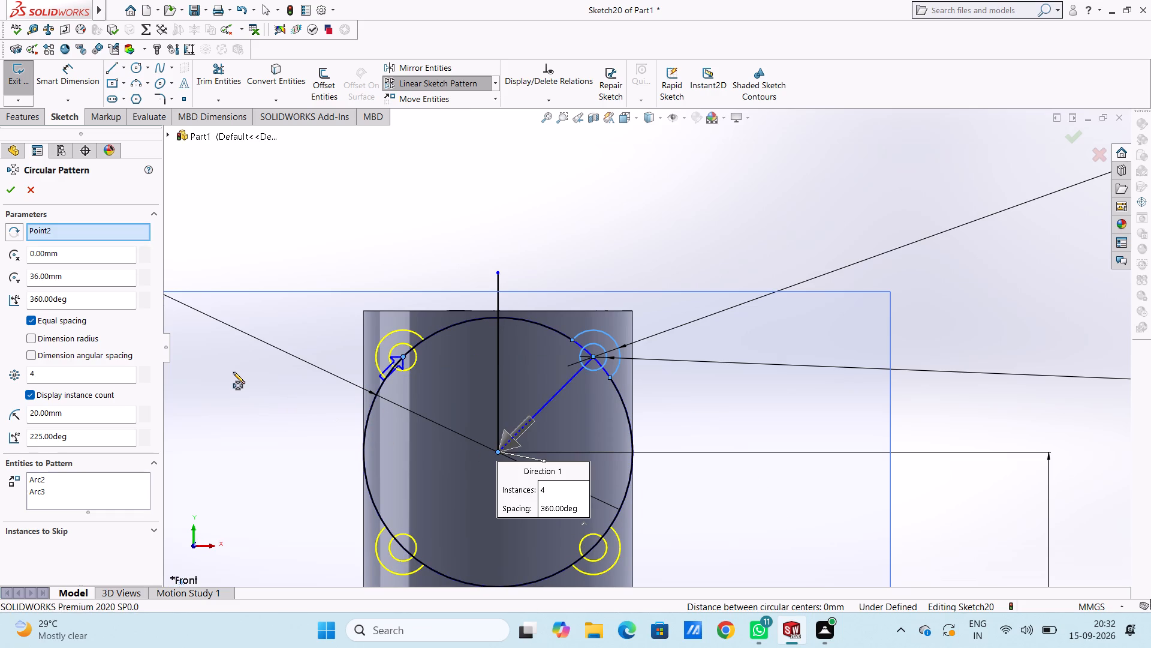
left_click(10, 191)
Trim away the 40 mm circle's arcs that cross the other three lugs and their 4 mm holes.
scroll(257, 235, "up", 2)
scroll(257, 235, "down", 3)
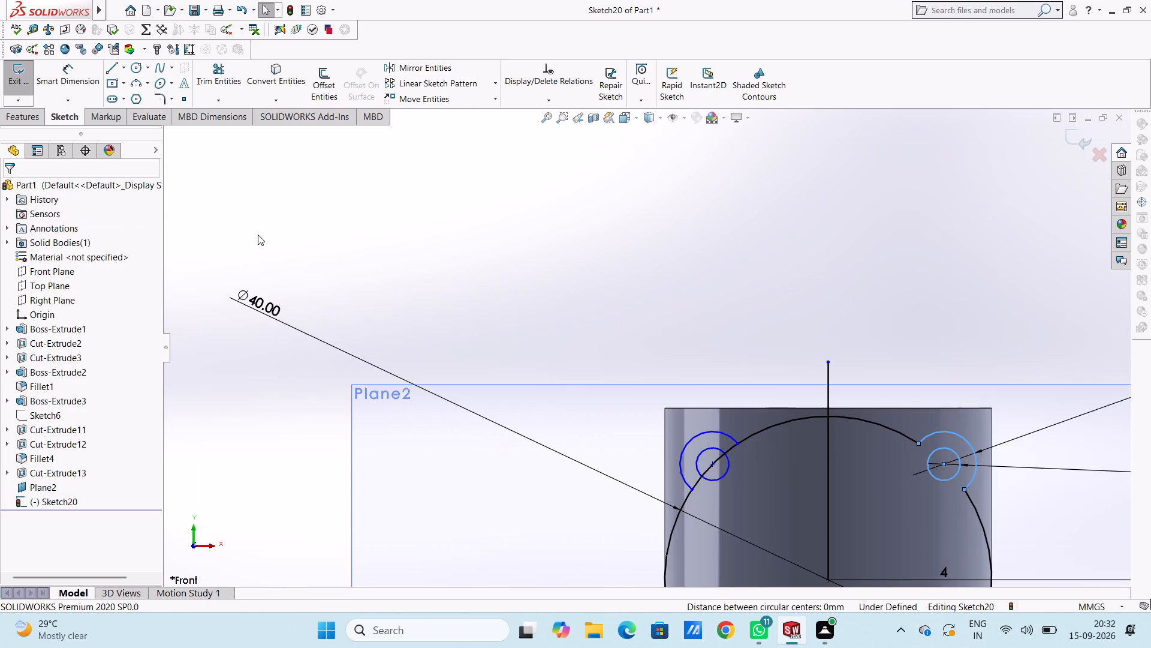
scroll(302, 278, "up", 4)
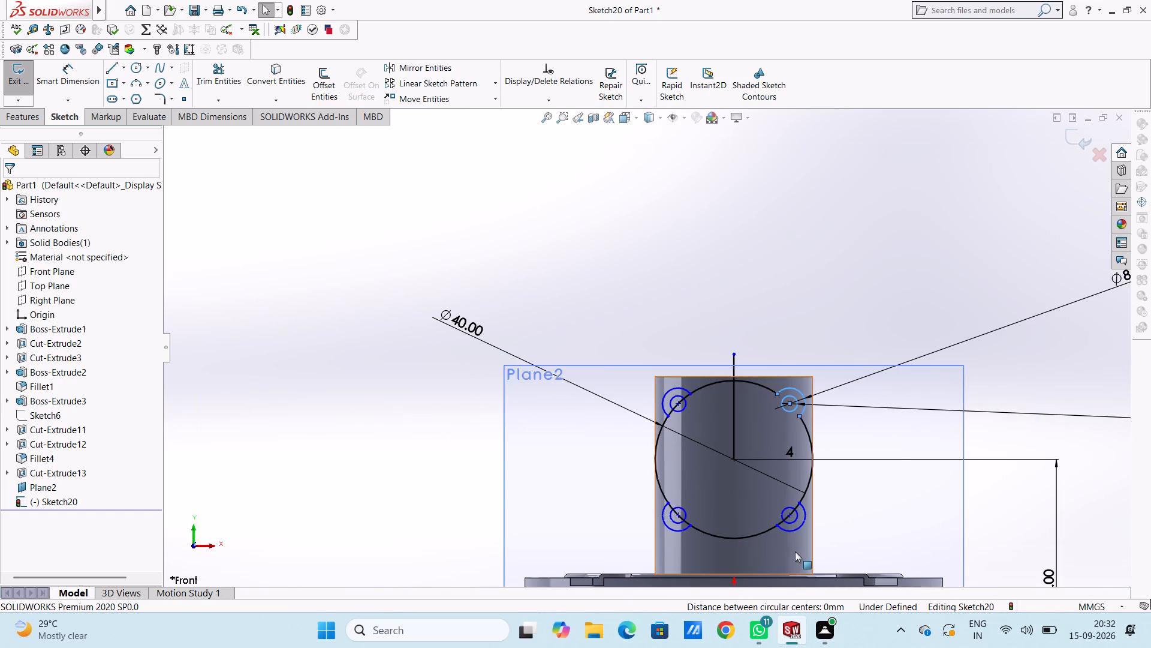
scroll(794, 547, "up", 2)
scroll(781, 520, "down", 2)
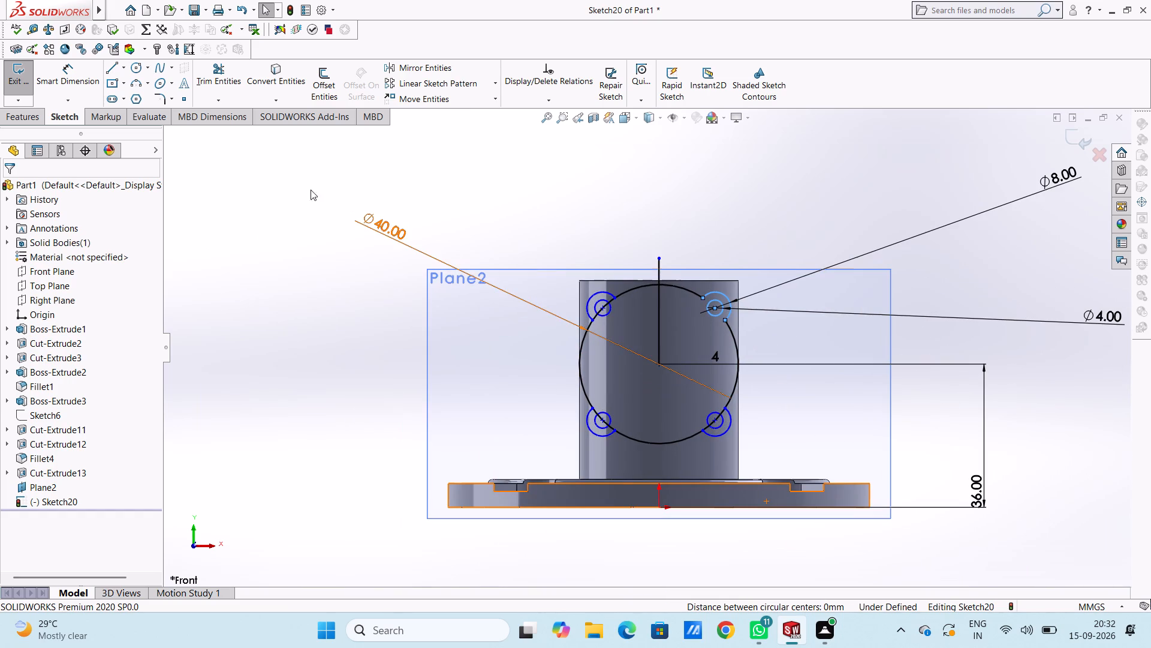
left_click(224, 73)
scroll(670, 358, "down", 3)
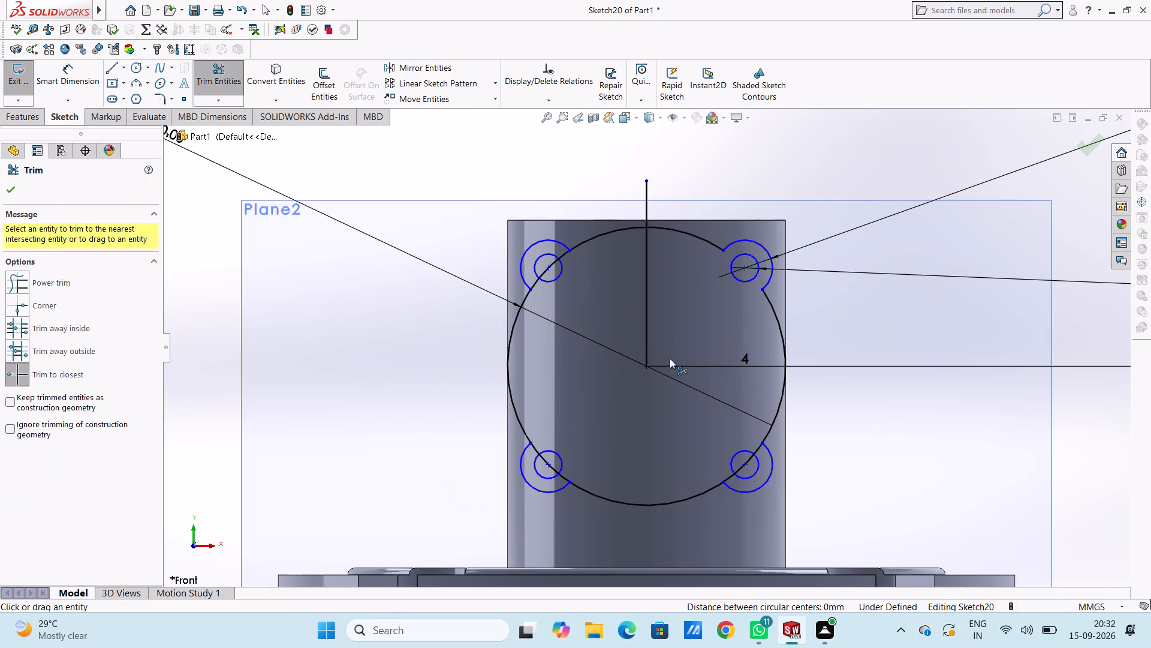
left_click(568, 253)
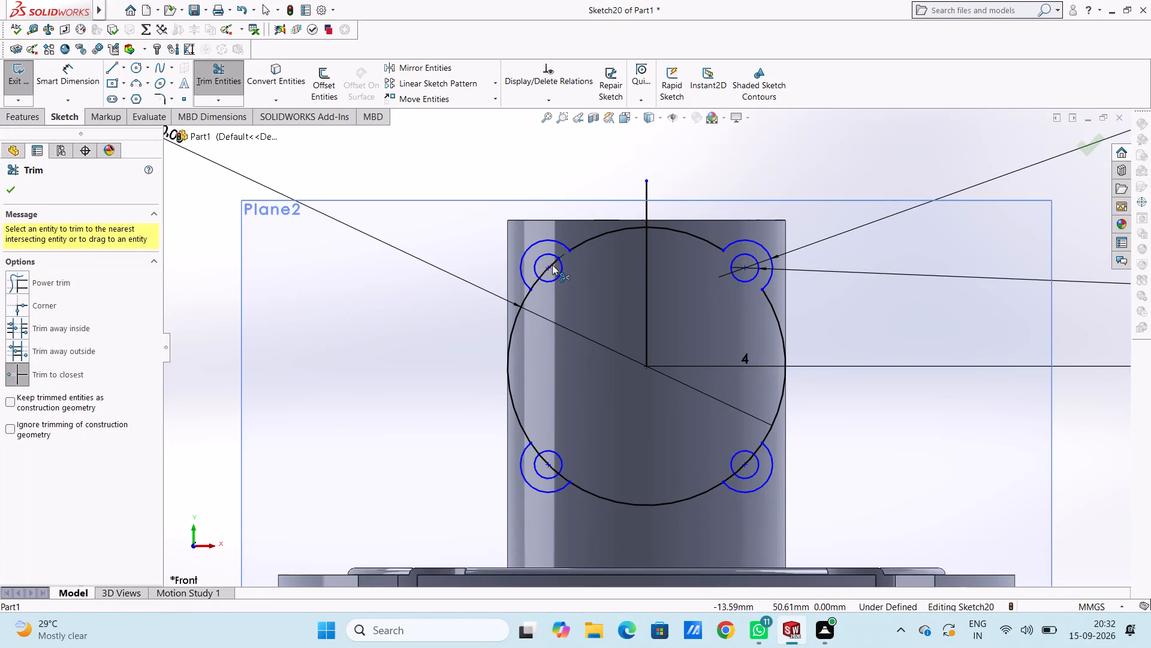
left_click(552, 265)
left_click(534, 284)
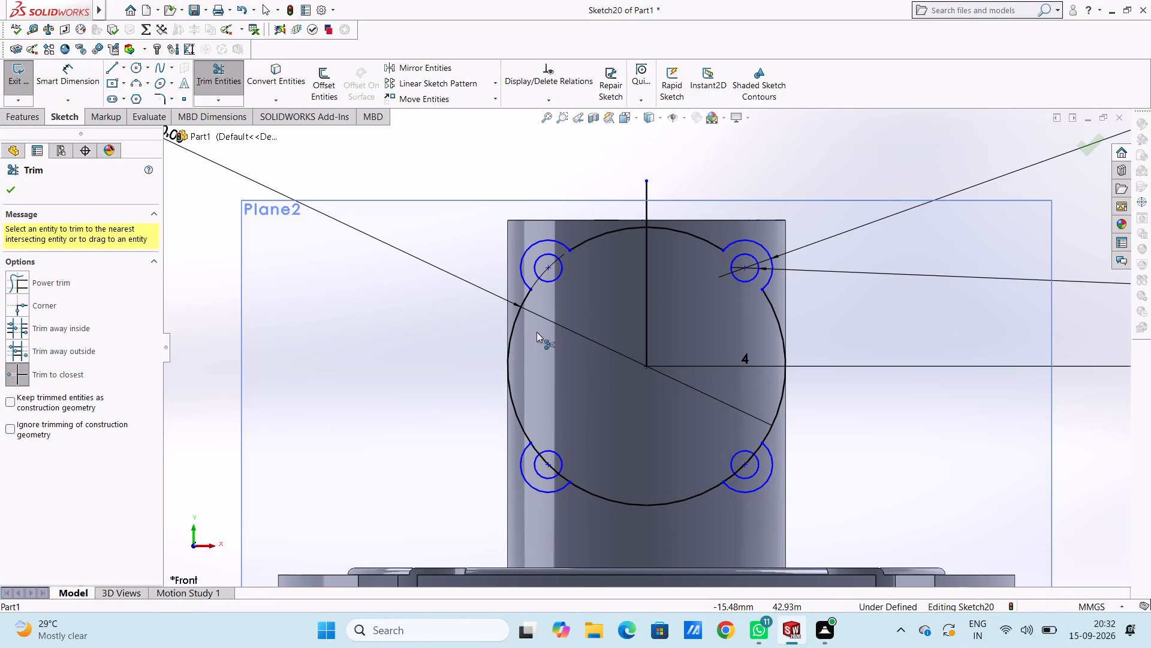
left_click(535, 449)
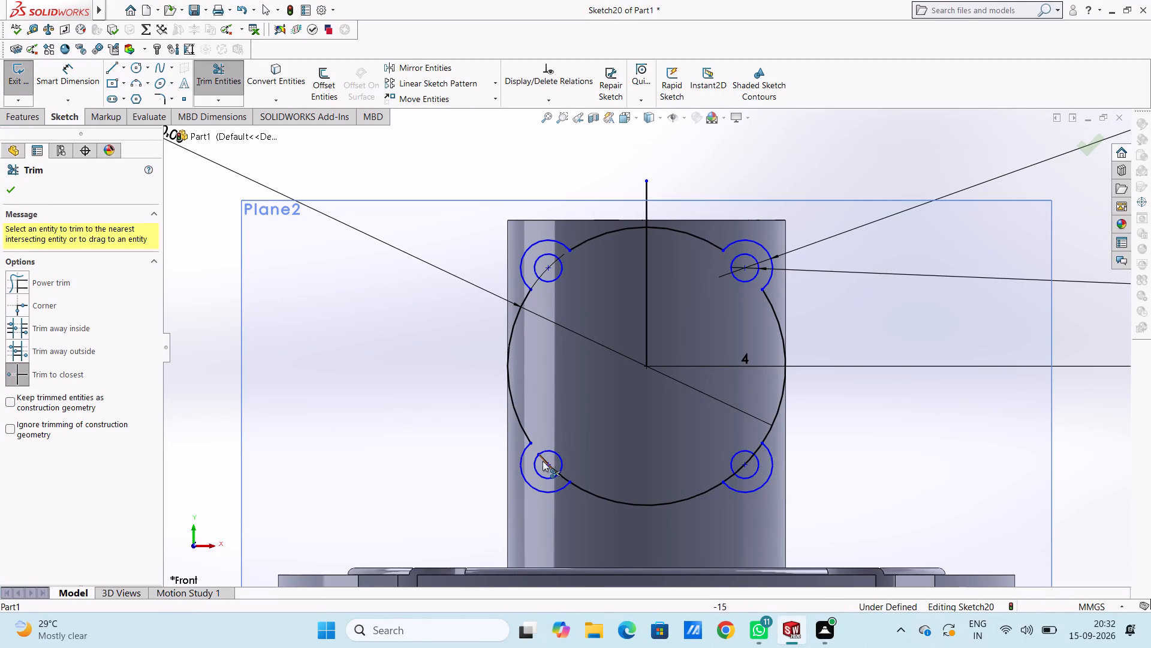
left_click(545, 461)
left_click(566, 475)
left_click(729, 481)
left_click(746, 465)
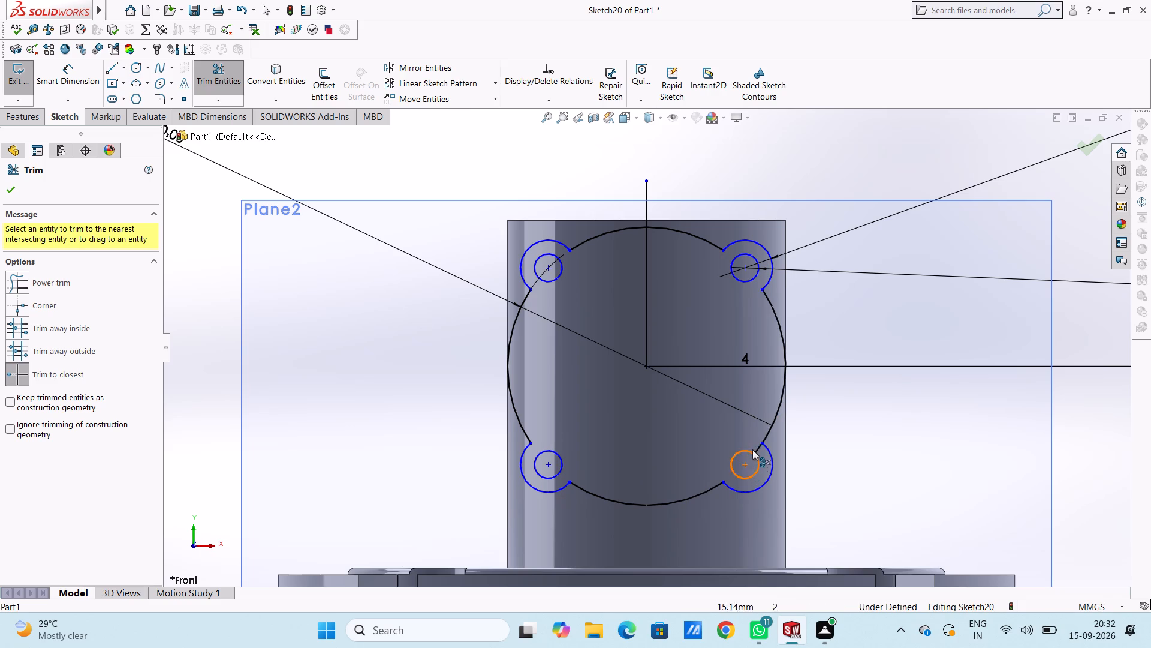
left_click(758, 449)
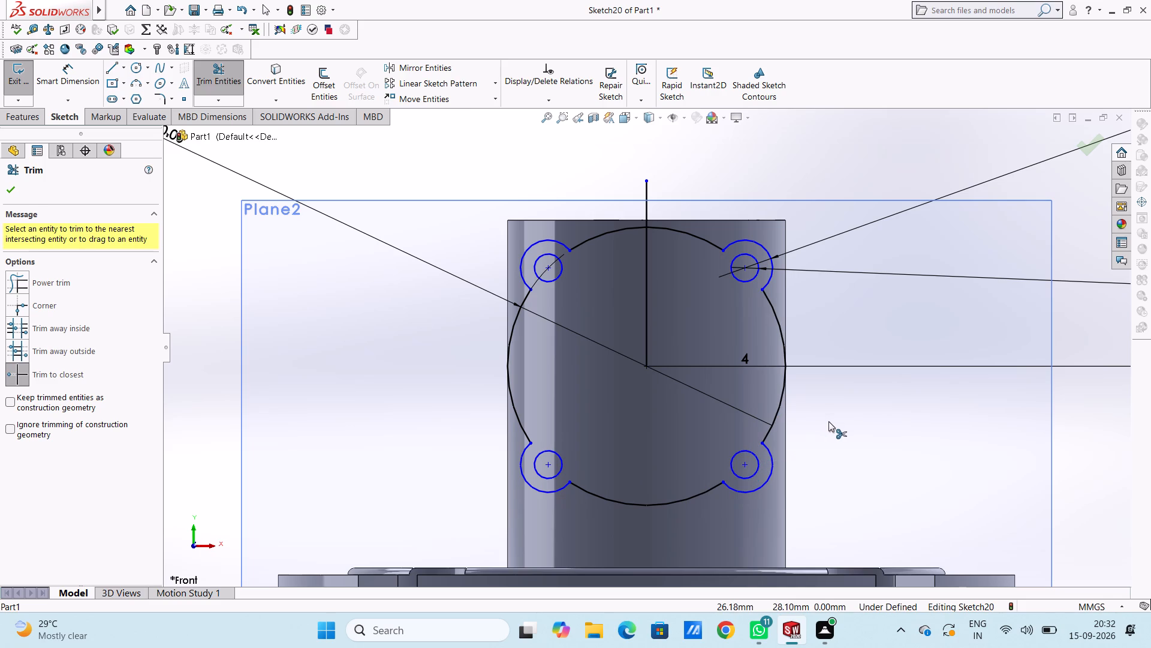
key("Escape")
key("Escape")
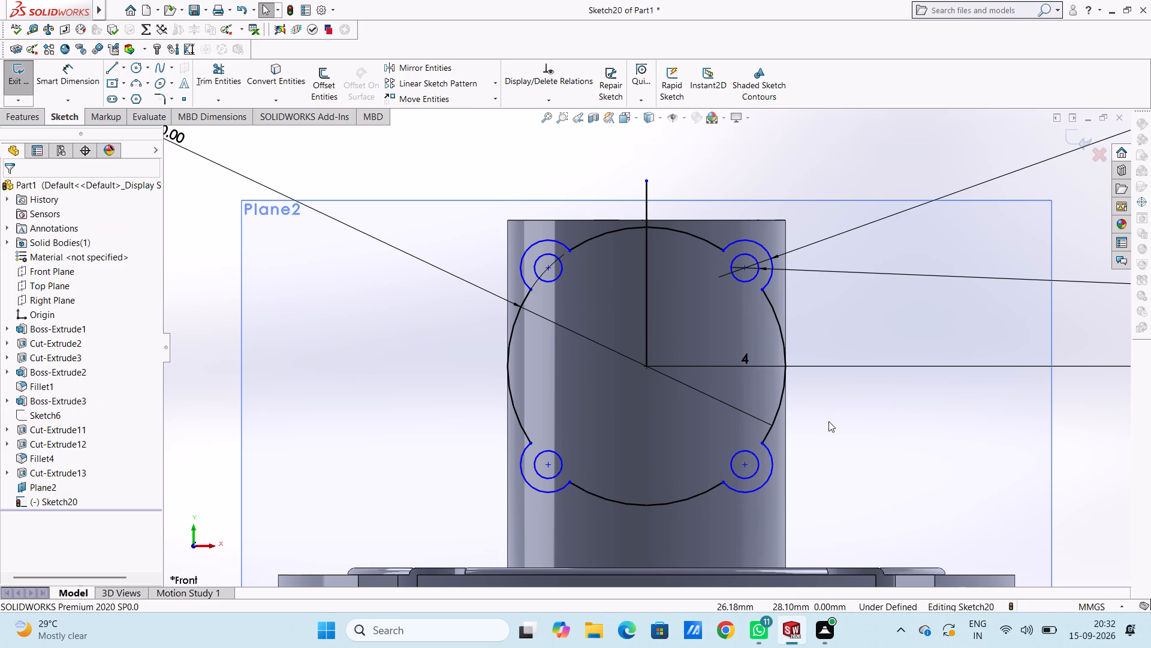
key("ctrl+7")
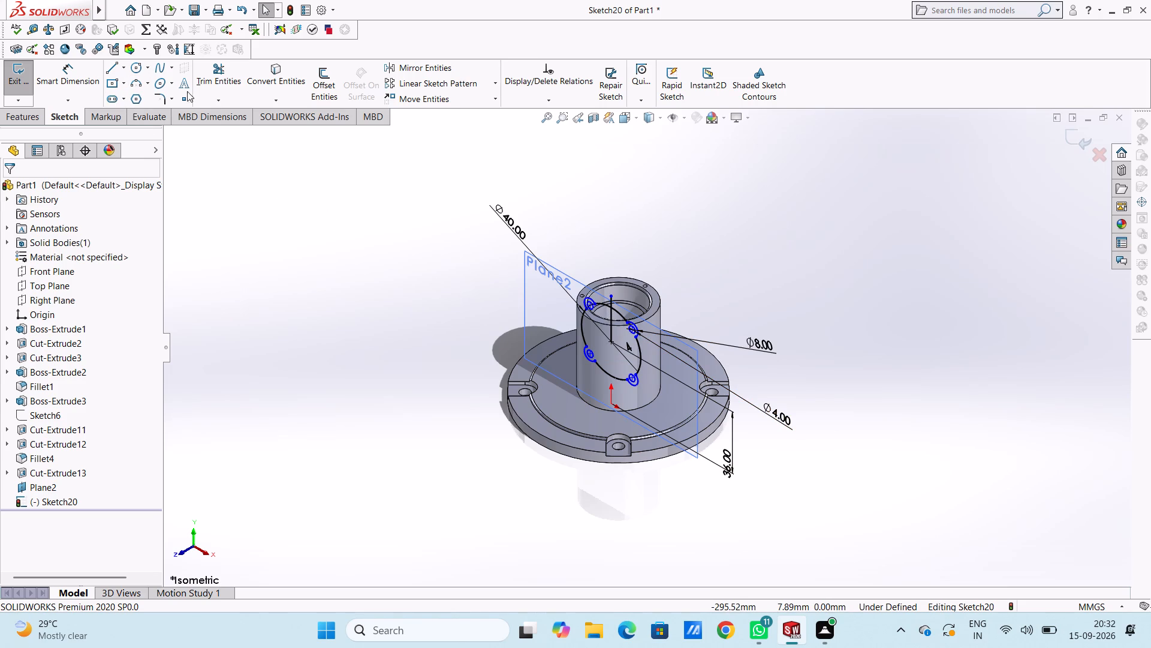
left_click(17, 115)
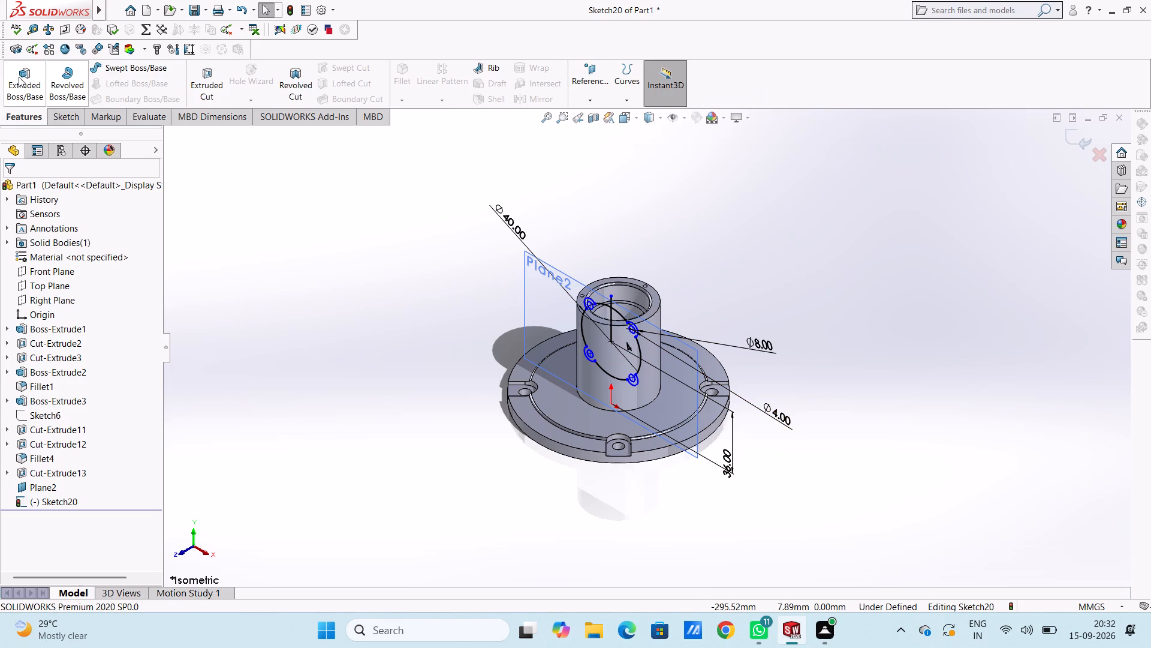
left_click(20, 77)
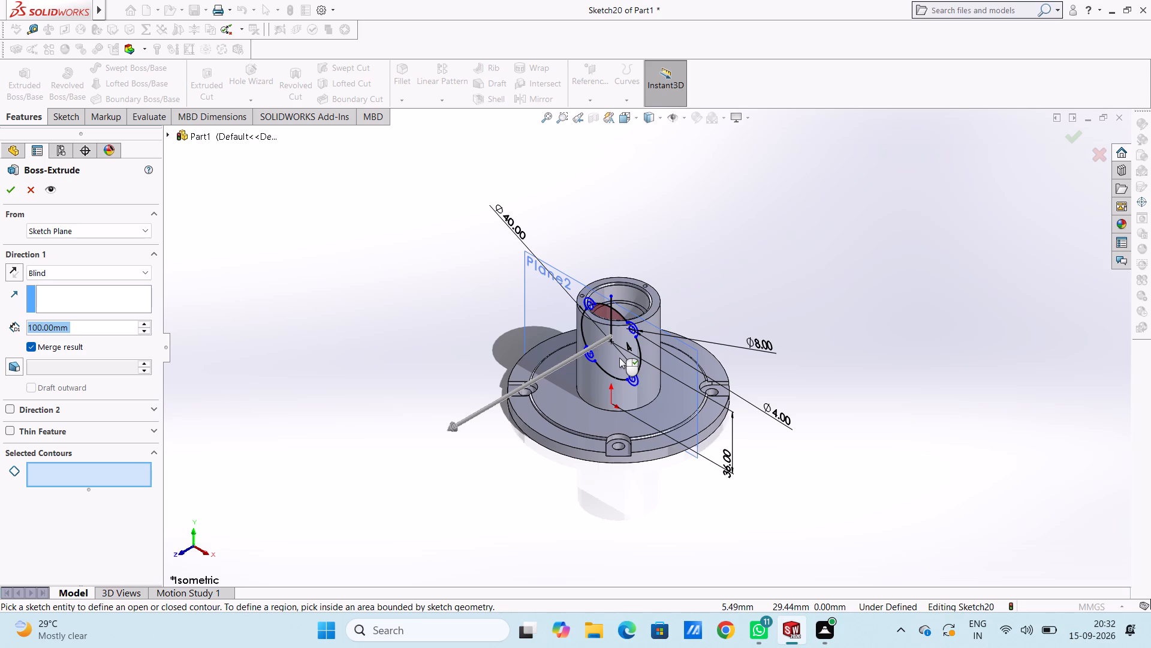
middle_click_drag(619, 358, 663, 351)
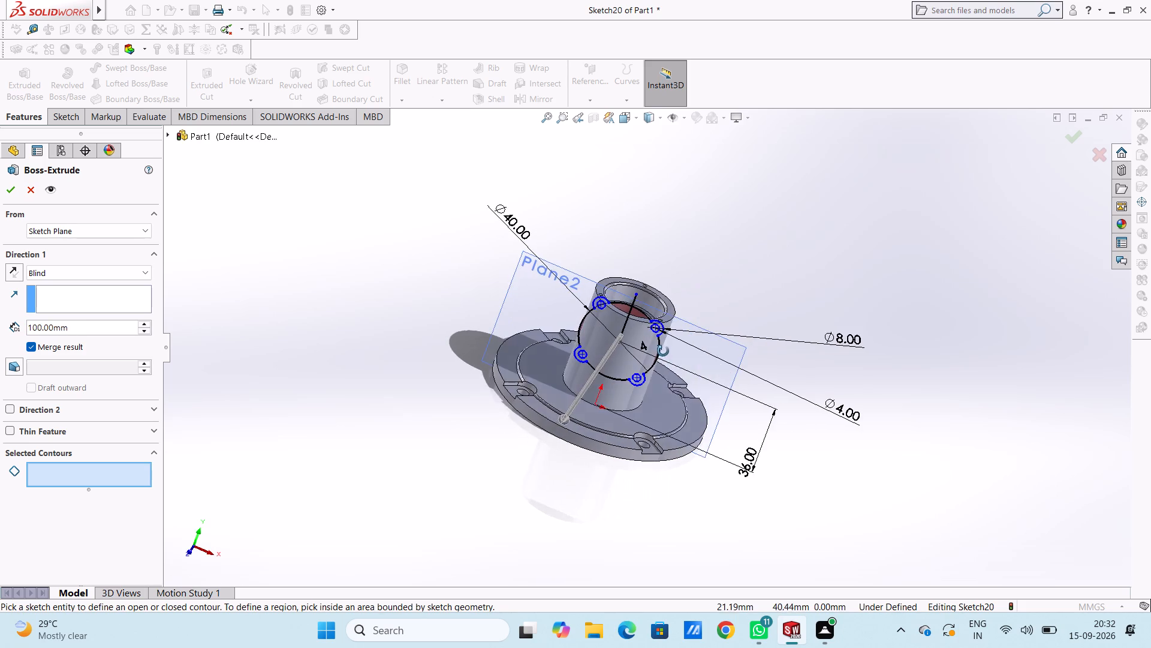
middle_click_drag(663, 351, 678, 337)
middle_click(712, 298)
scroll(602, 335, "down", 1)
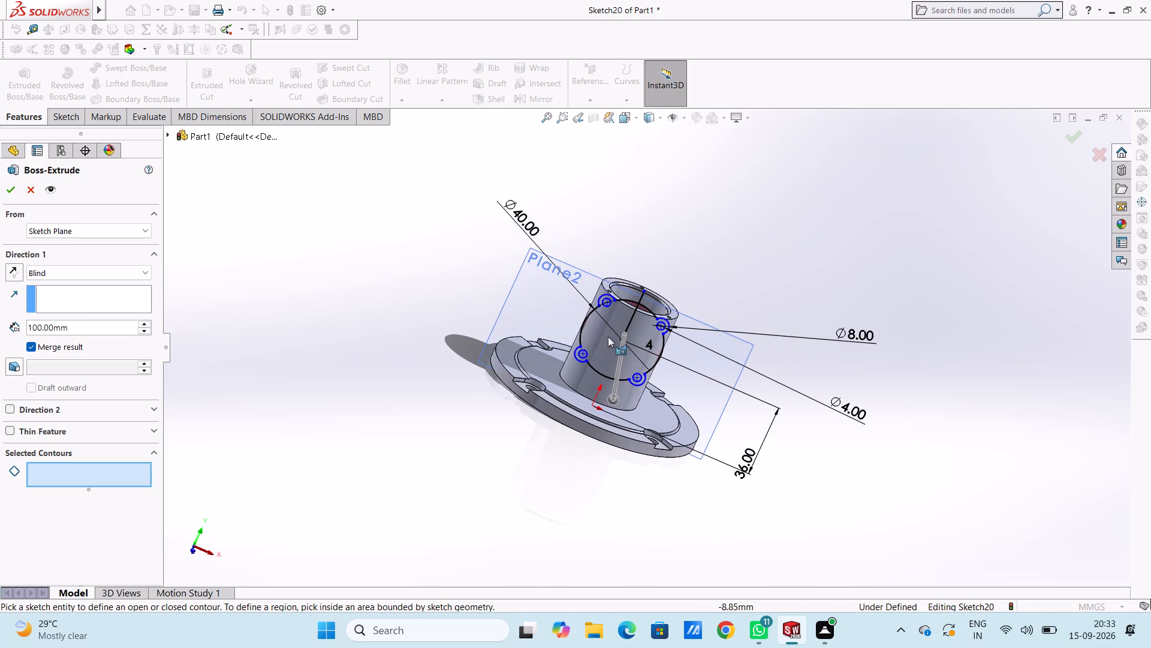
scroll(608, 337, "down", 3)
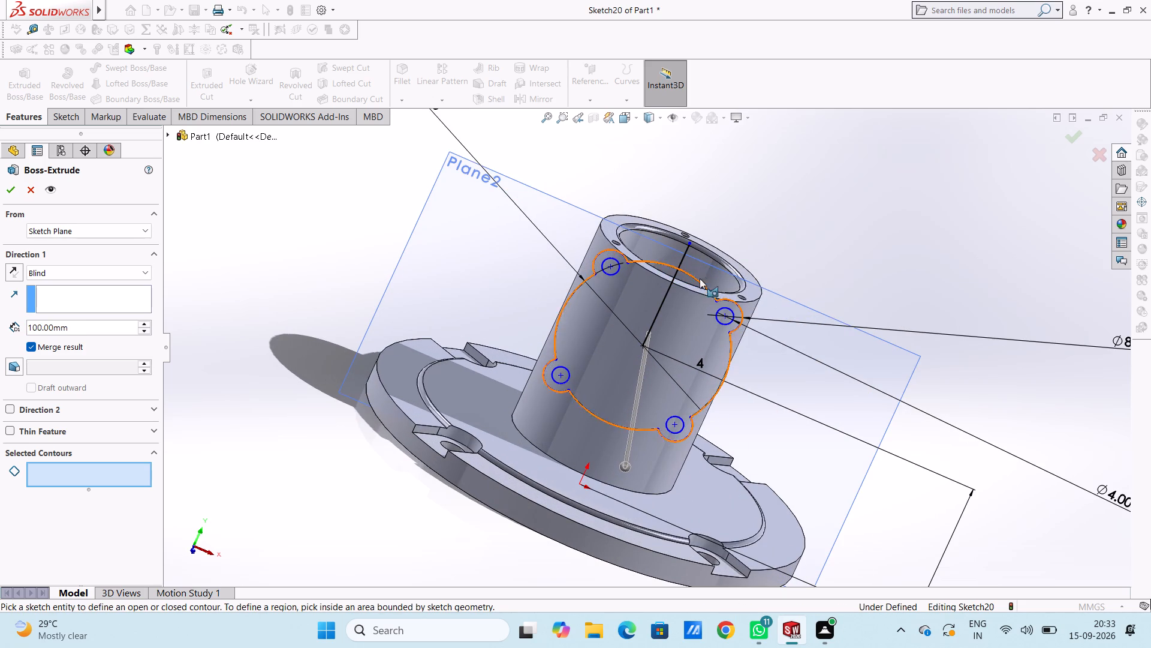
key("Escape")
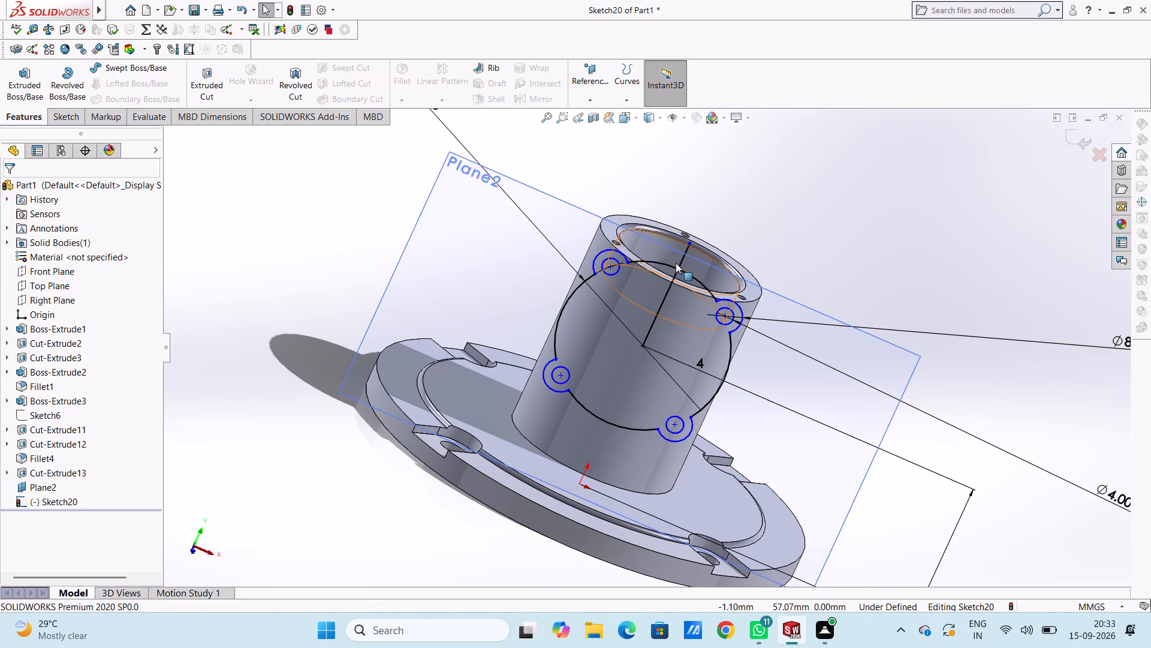
Delete the vertical line running up from the centre of the lugged profile.
left_click(682, 263)
key("Delete")
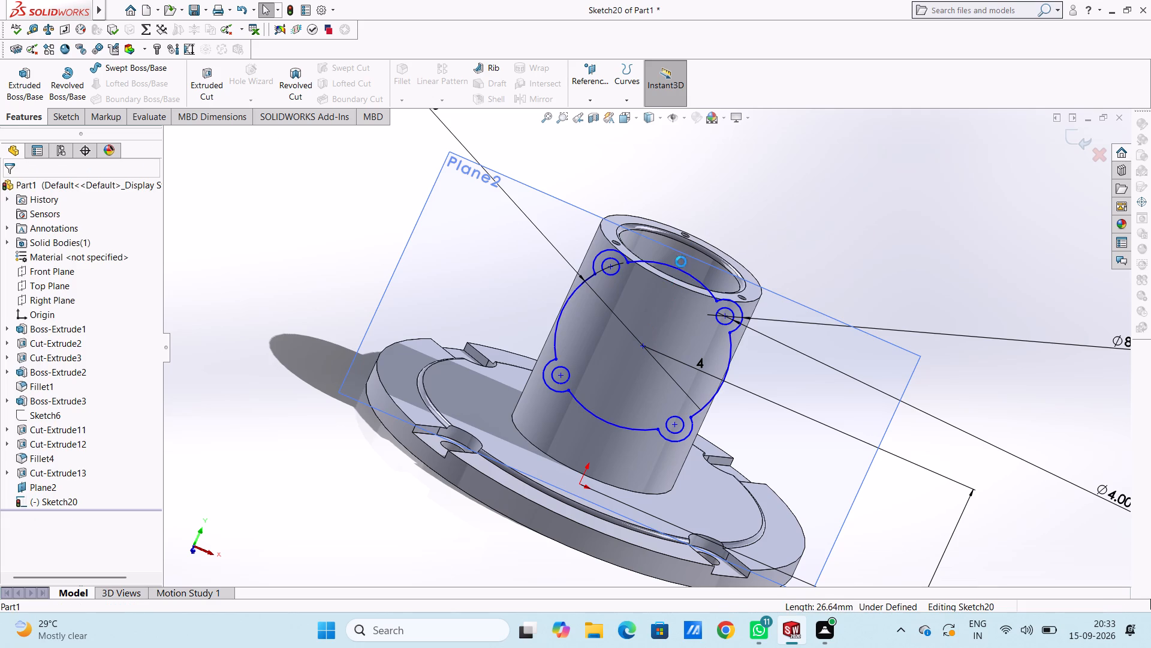
Extrude the four-lugged circular profile outward from the cylinder as a 35 mm blind boss merged with the body.
left_click(19, 88)
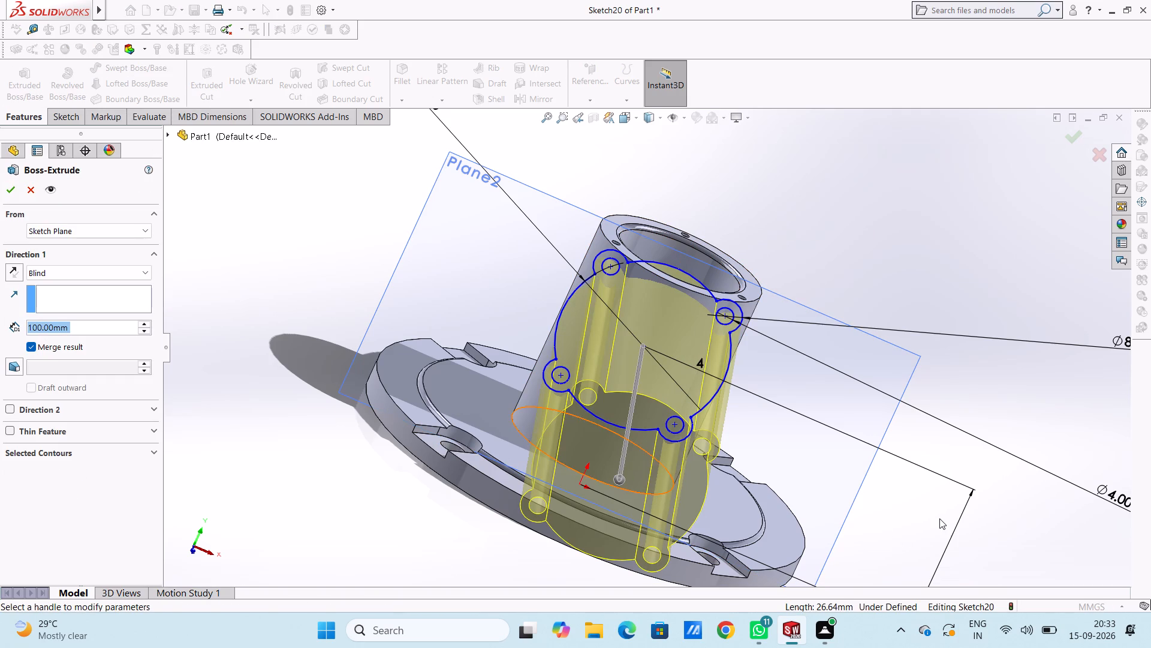
scroll(941, 517, "down", 1)
middle_click_drag(1051, 511, 941, 482)
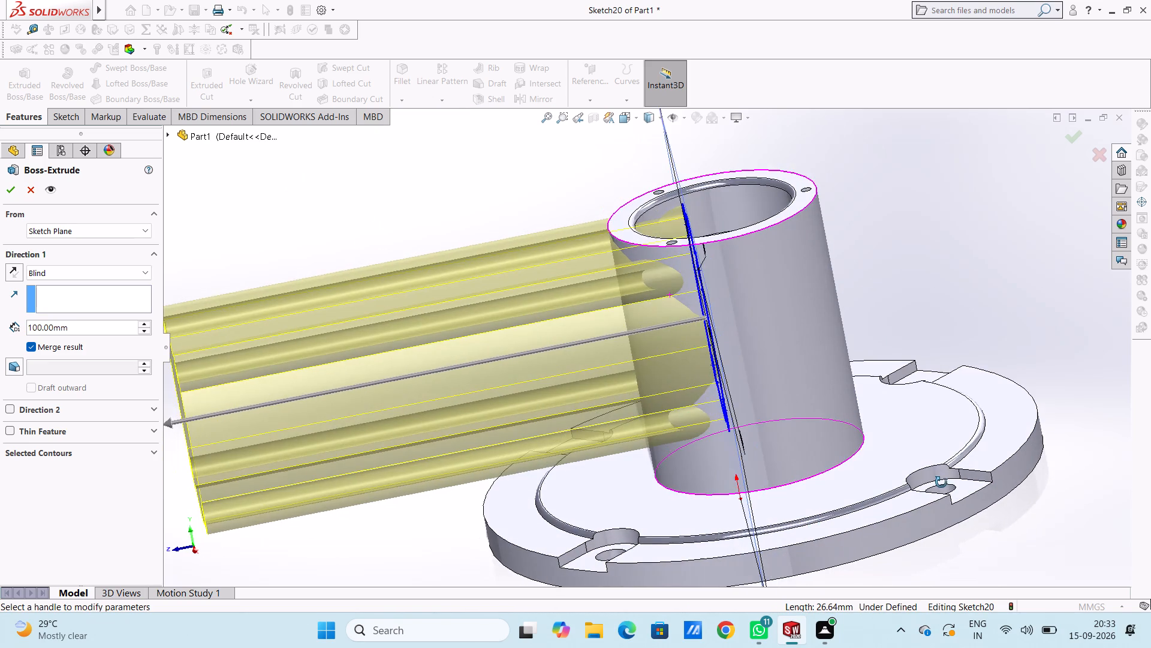
middle_click_drag(941, 482, 963, 487)
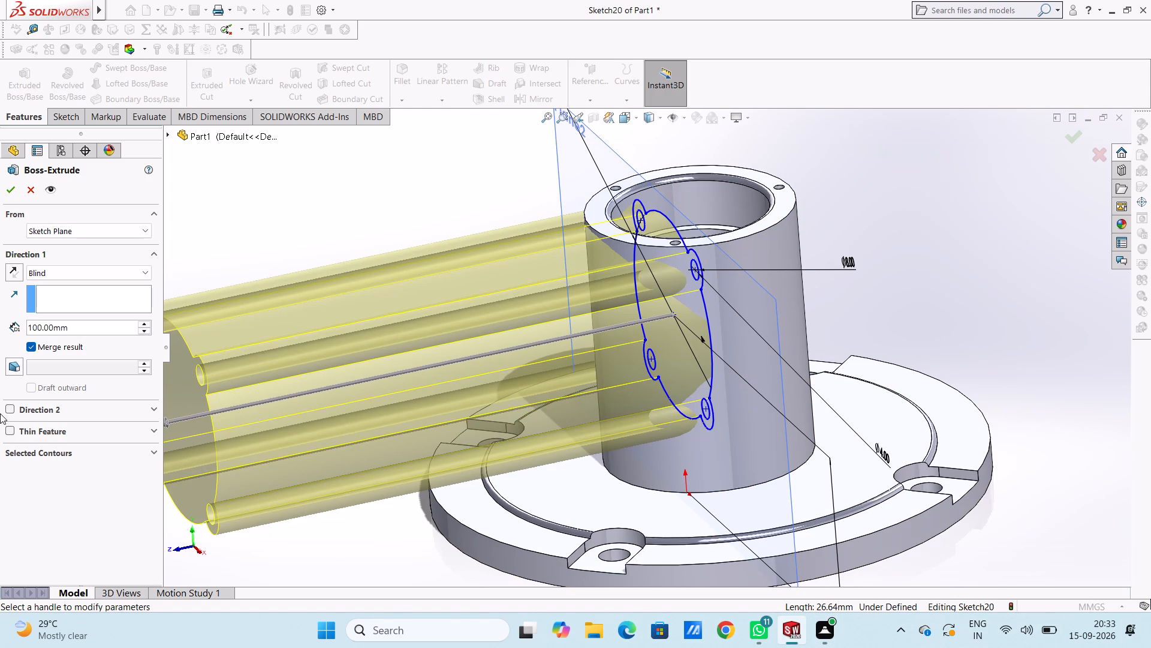
double_click(112, 323)
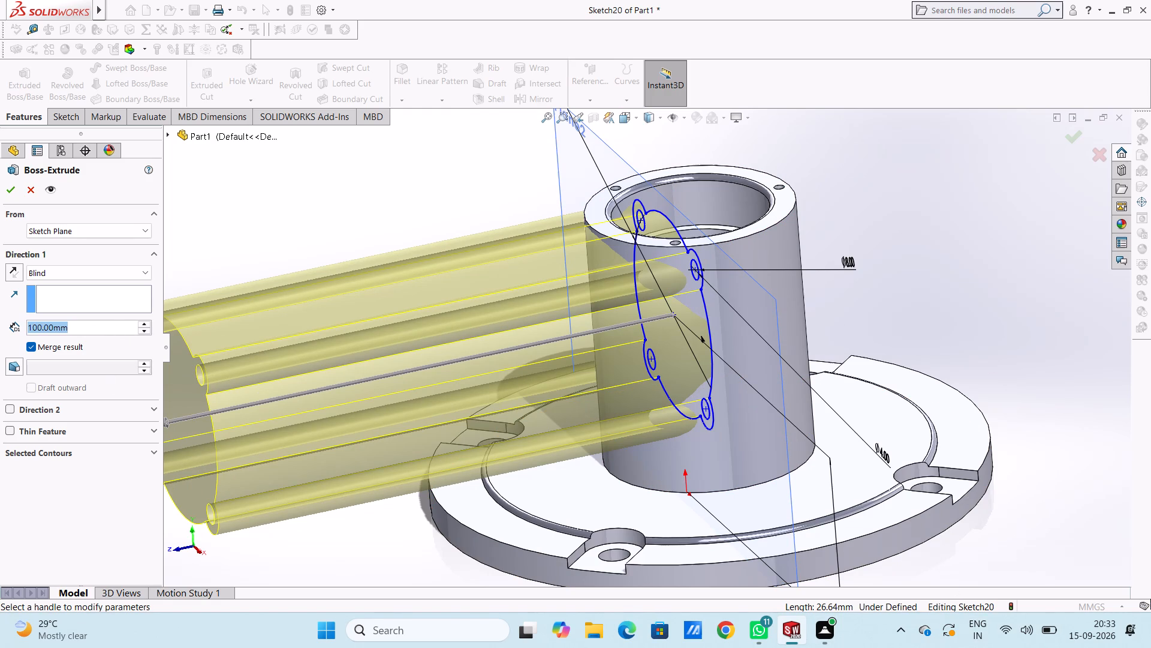
type("30")
key("Return")
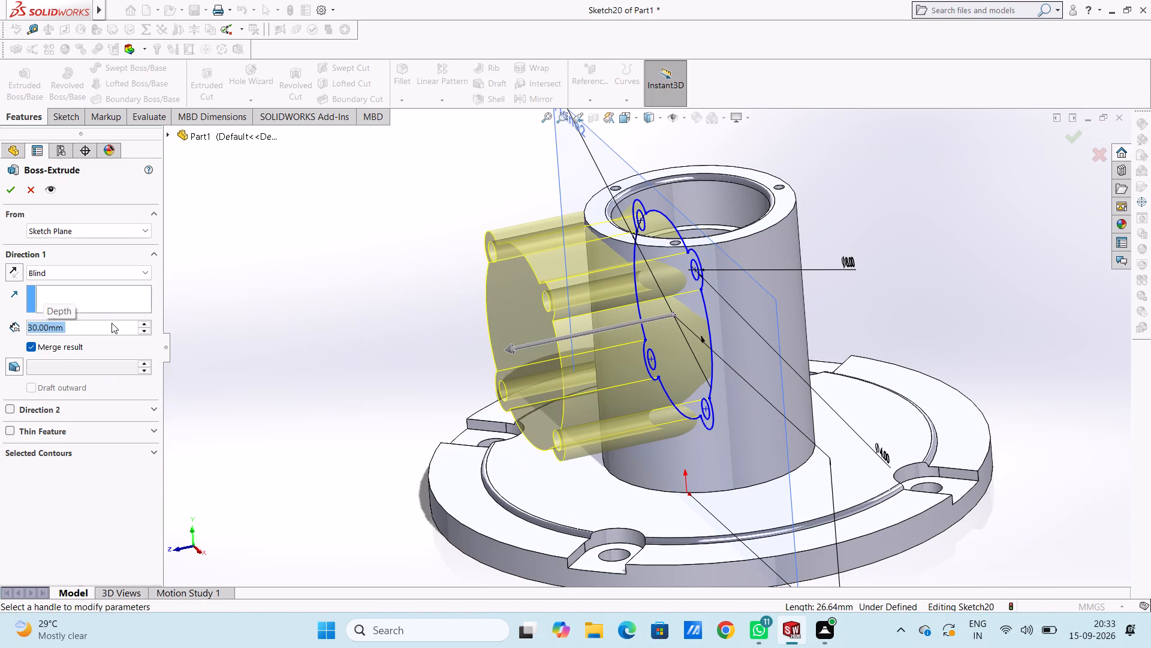
key("4")
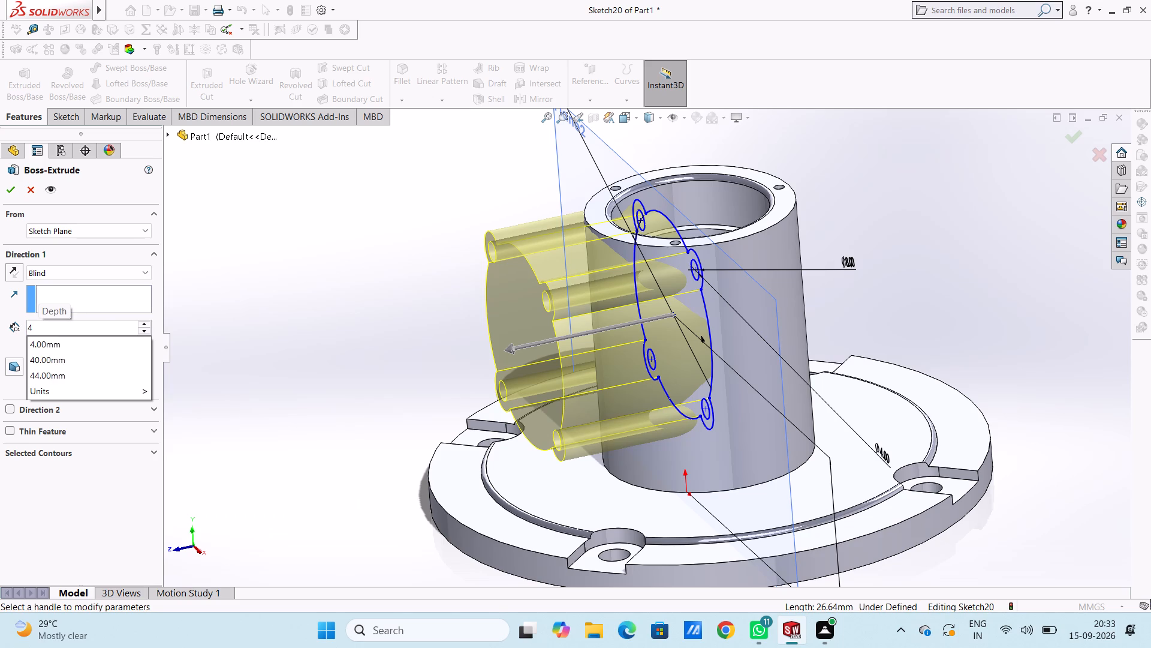
key("0")
key("Return")
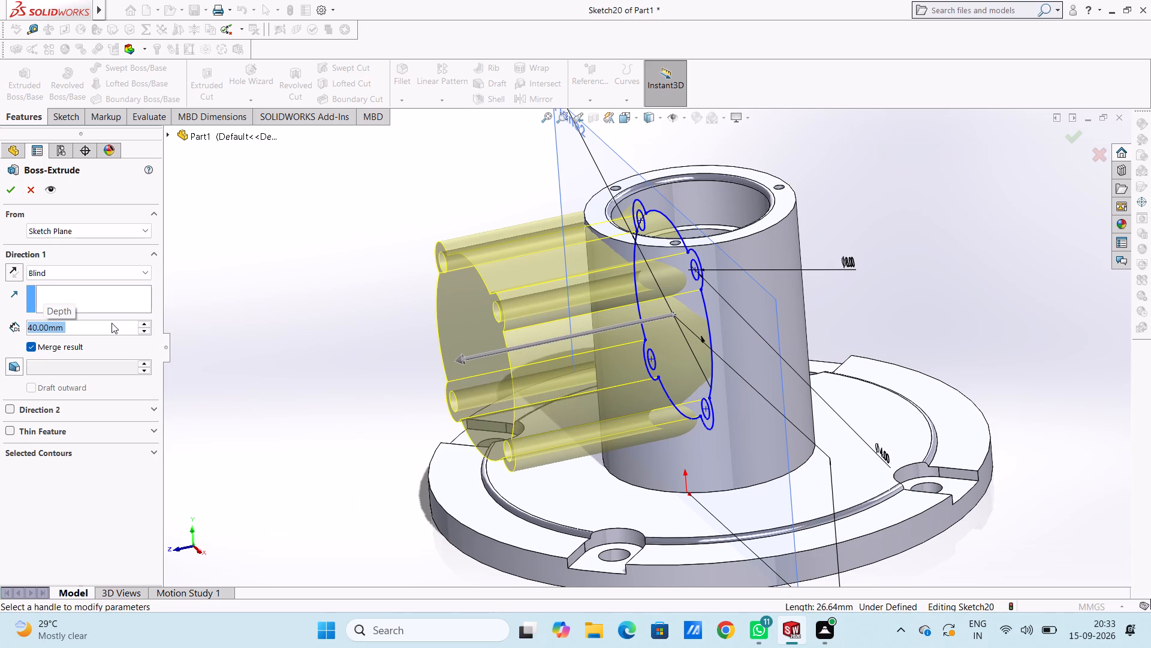
left_click(79, 331)
double_click(79, 331)
type("35")
key("Return")
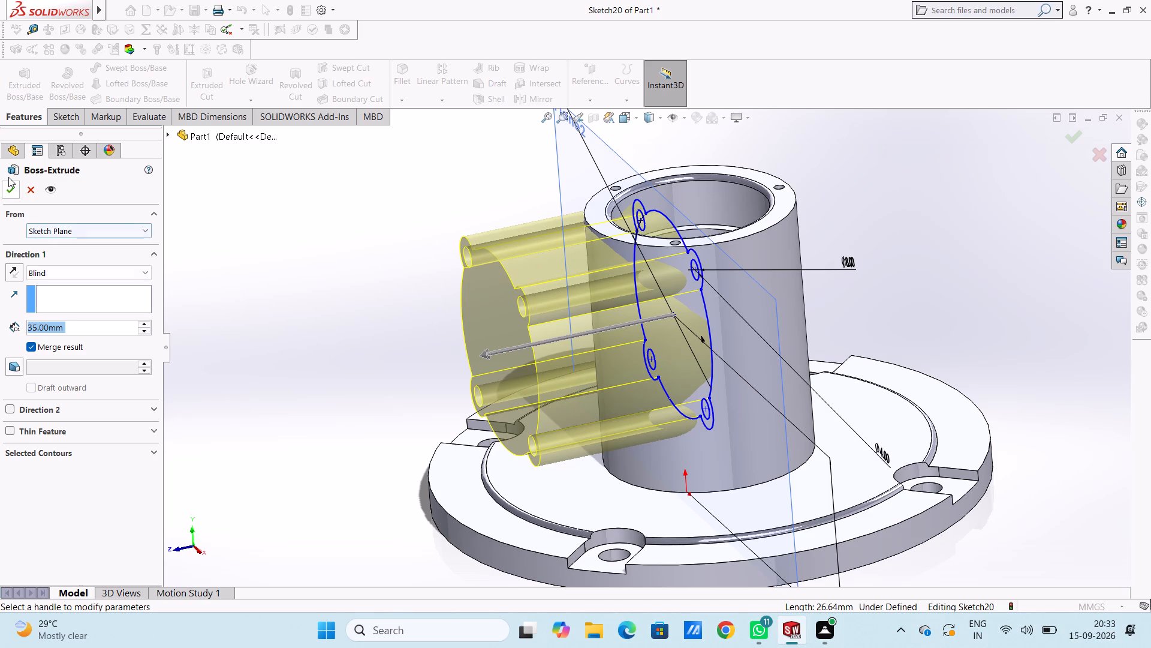
left_click(10, 190)
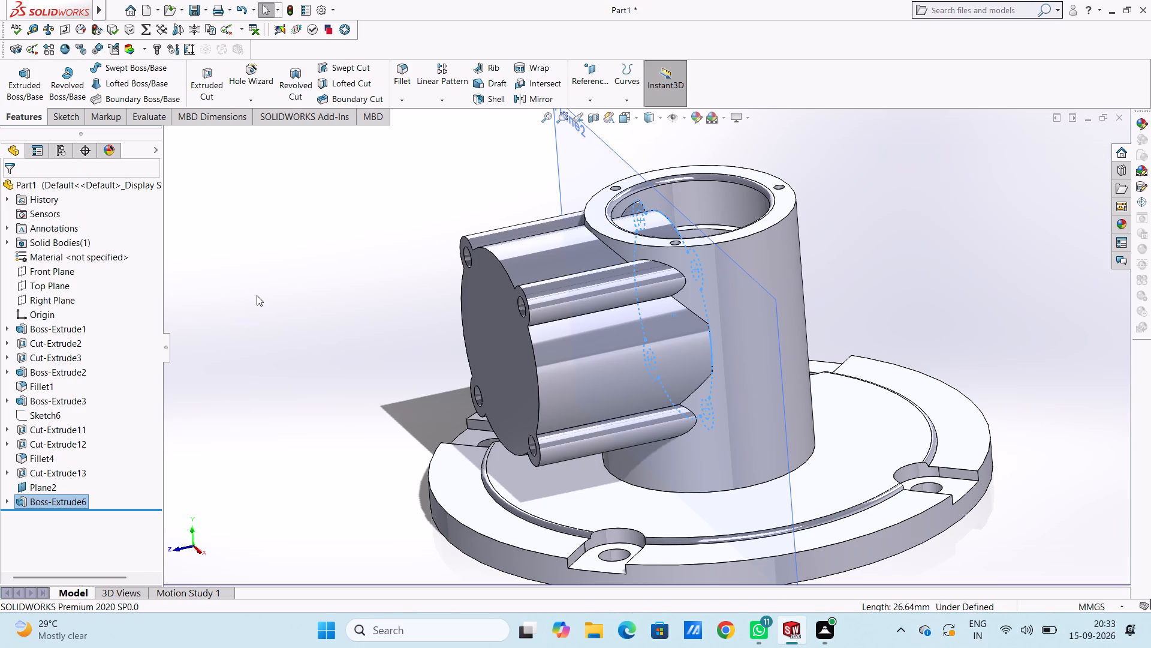
left_click(257, 295)
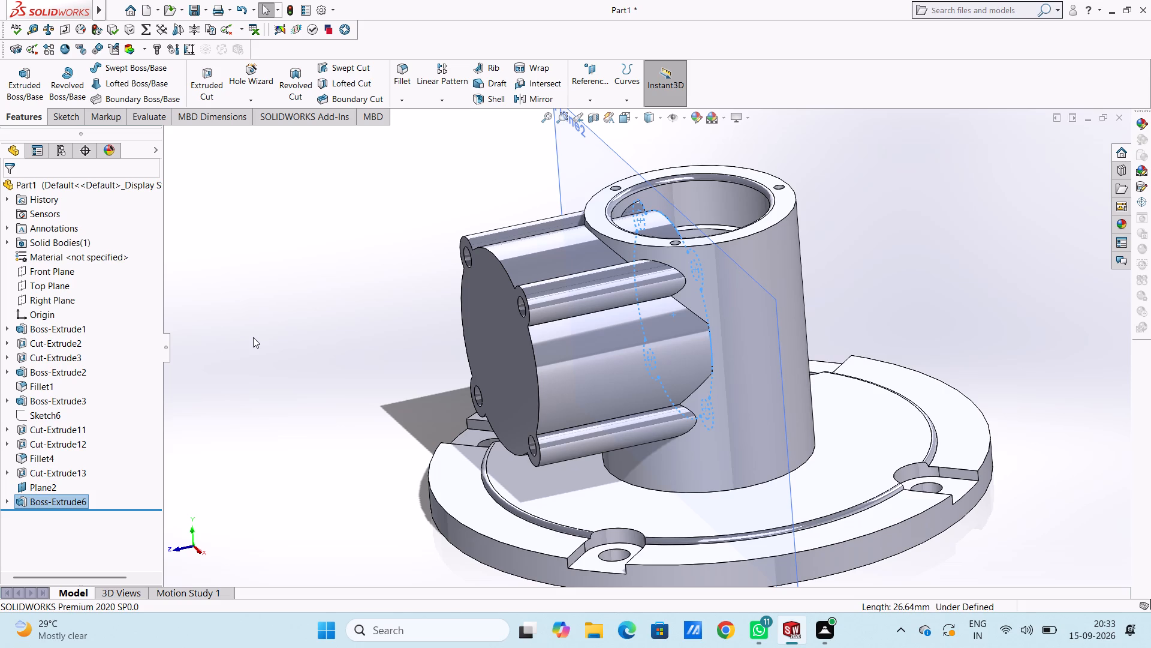
Examine the lugged side boss and its junction with the cylinder bore from the top, front and angled views.
key("ctrl+5")
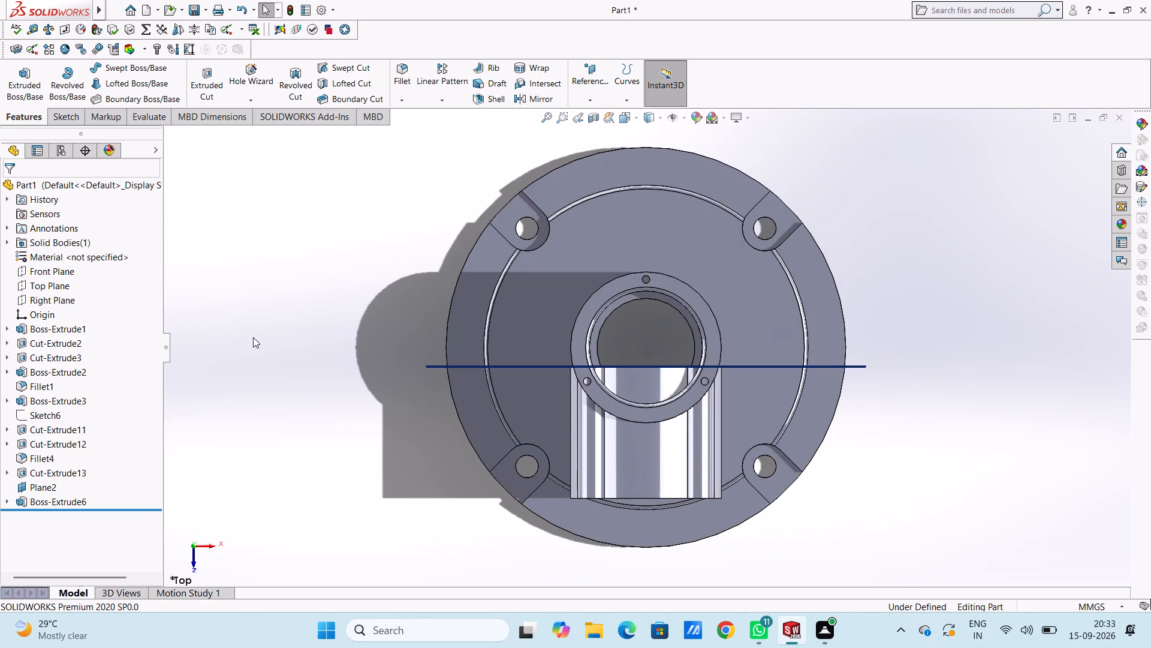
key("ctrl+1")
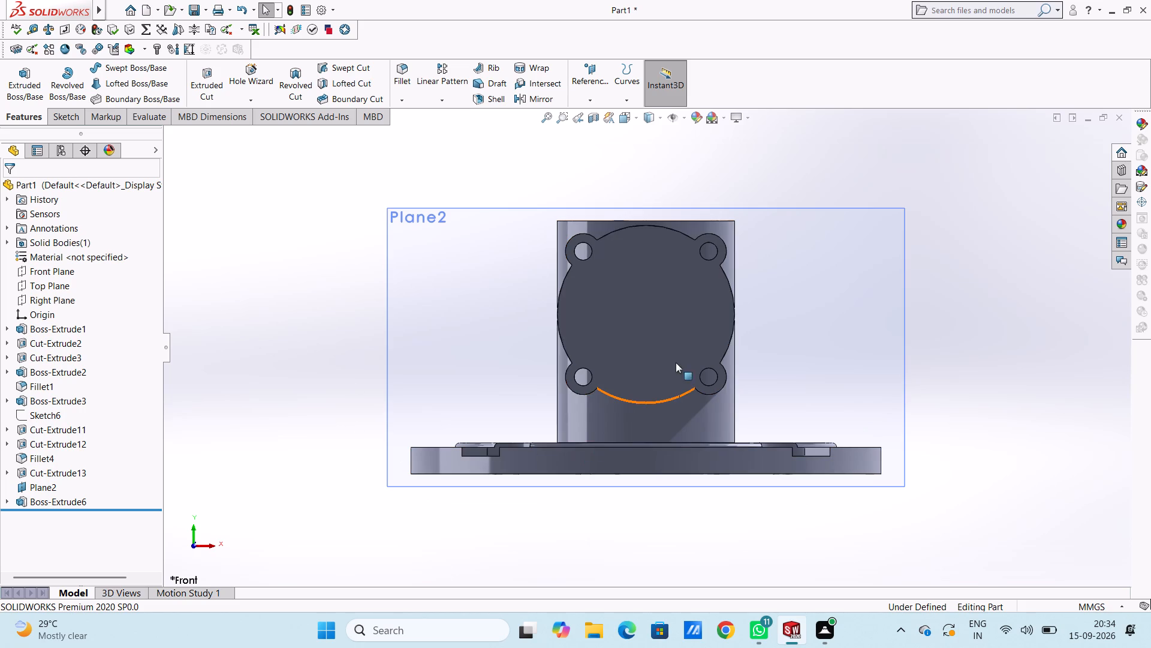
scroll(695, 326, "down", 2)
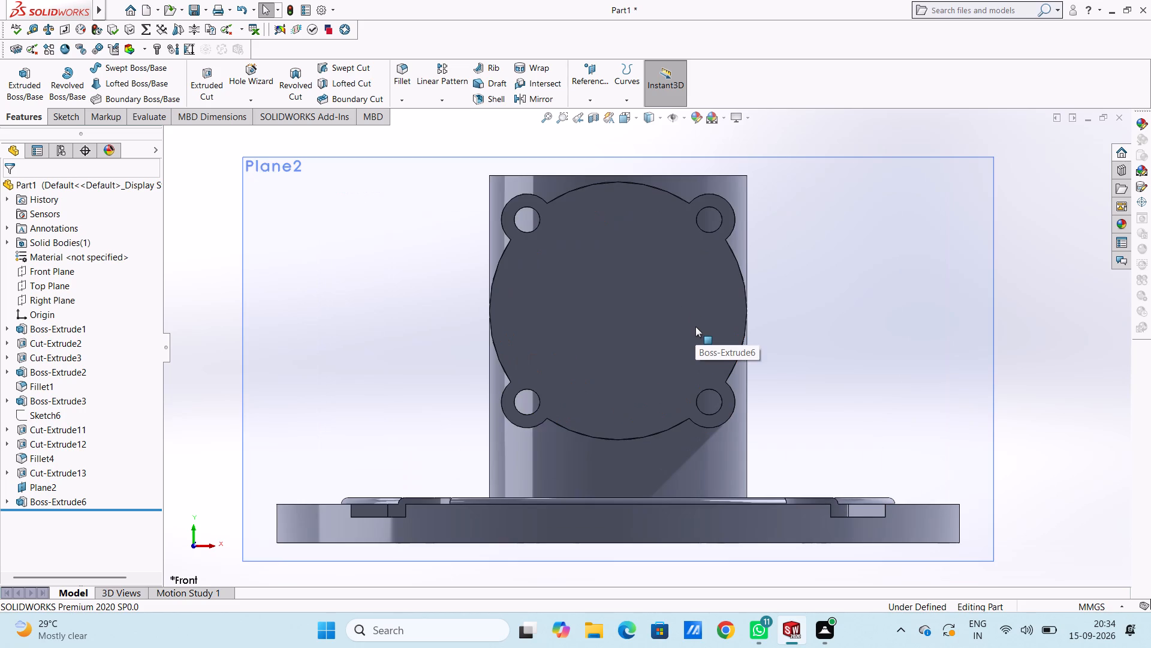
scroll(500, 273, "down", 1)
middle_click_drag(331, 241, 353, 442)
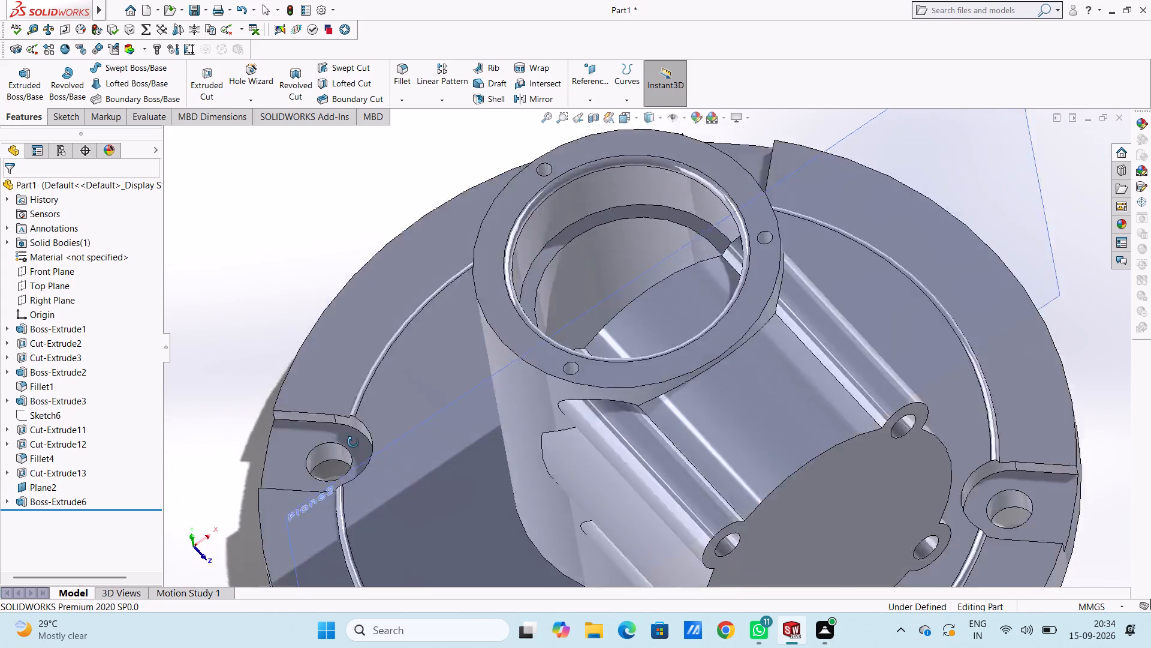
middle_click_drag(353, 442, 305, 286)
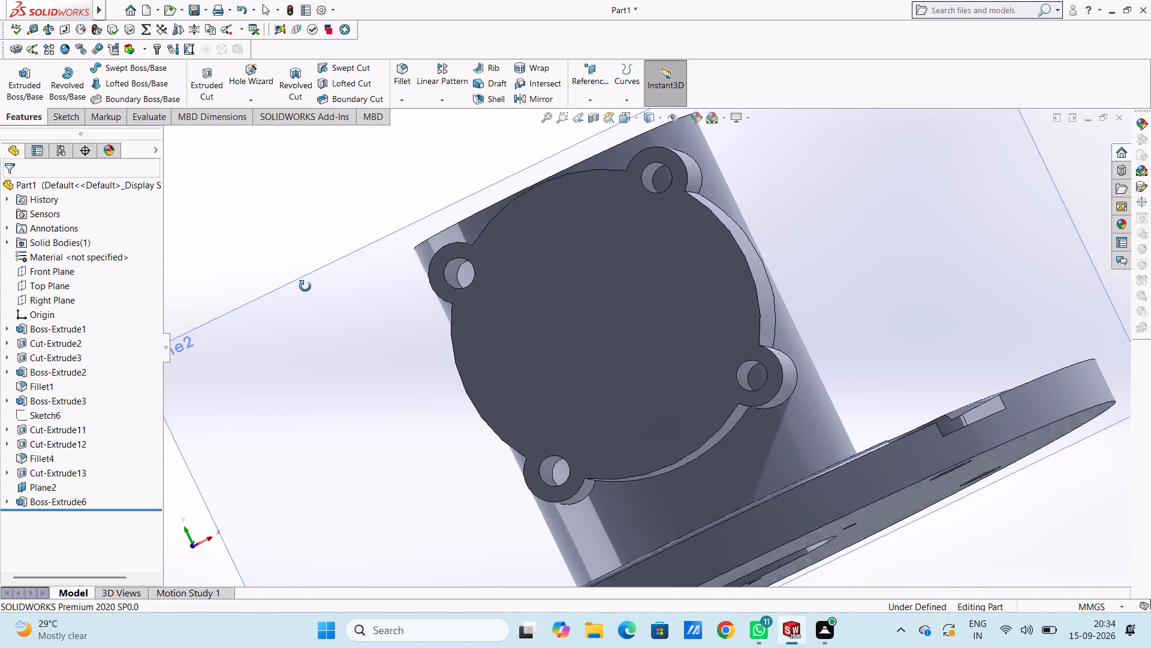
middle_click_drag(305, 286, 317, 304)
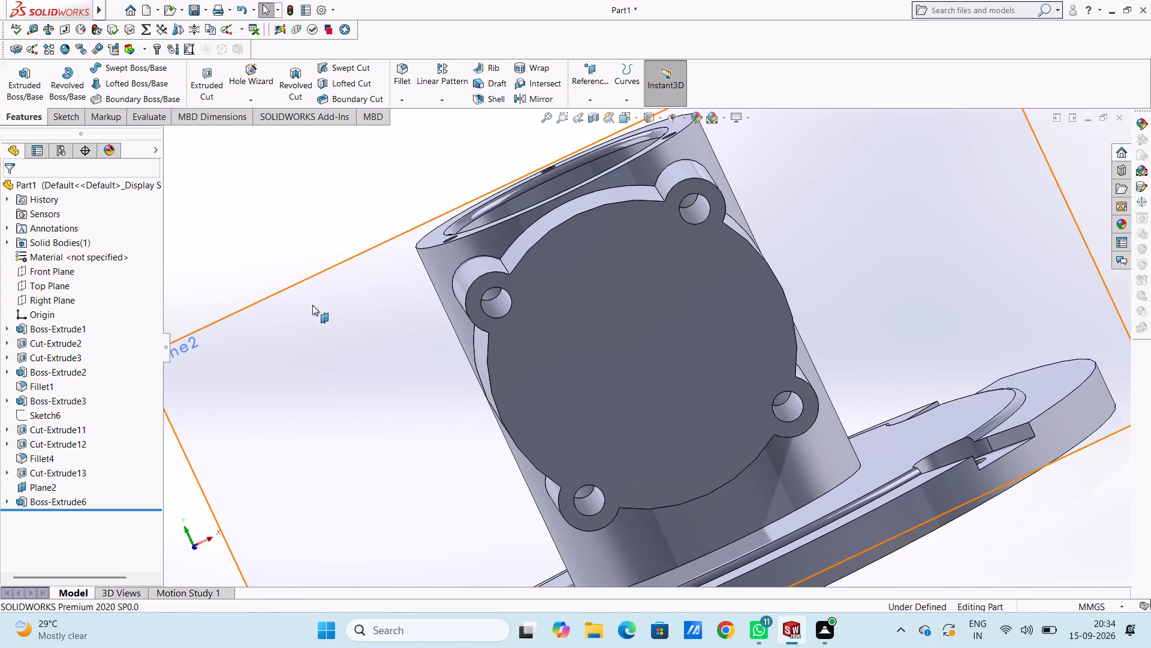
Start a sketch on the side boss's outer end face and draw a 16 mm radius circle concentric with the boss.
key("ctrl+1")
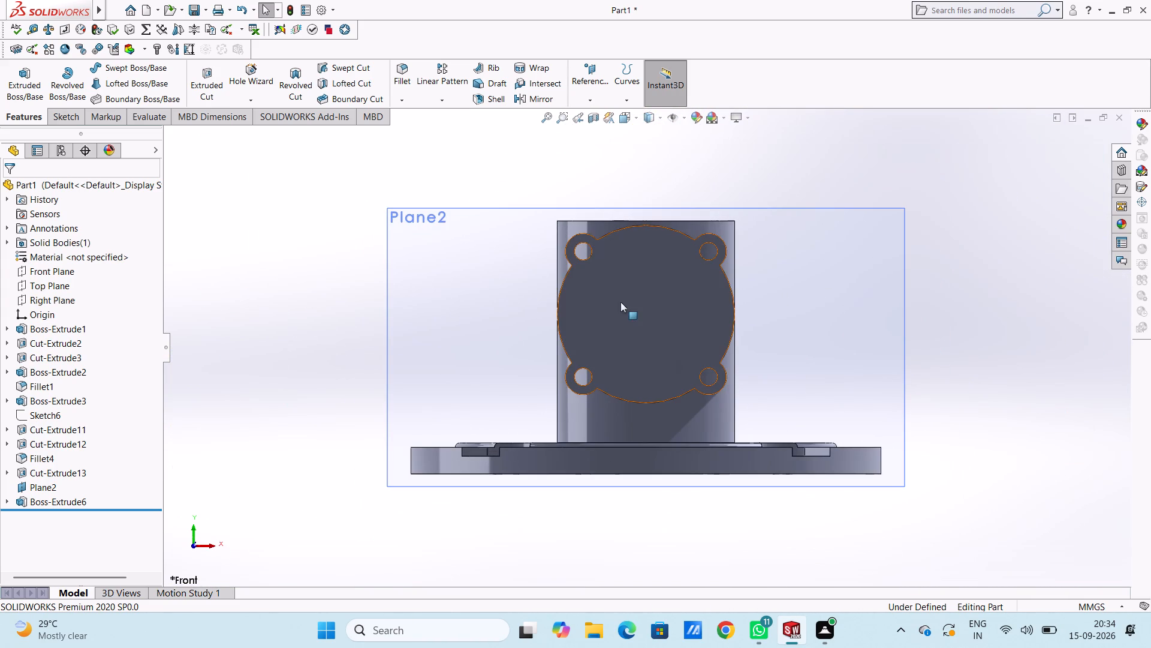
left_click(673, 319)
left_click(727, 286)
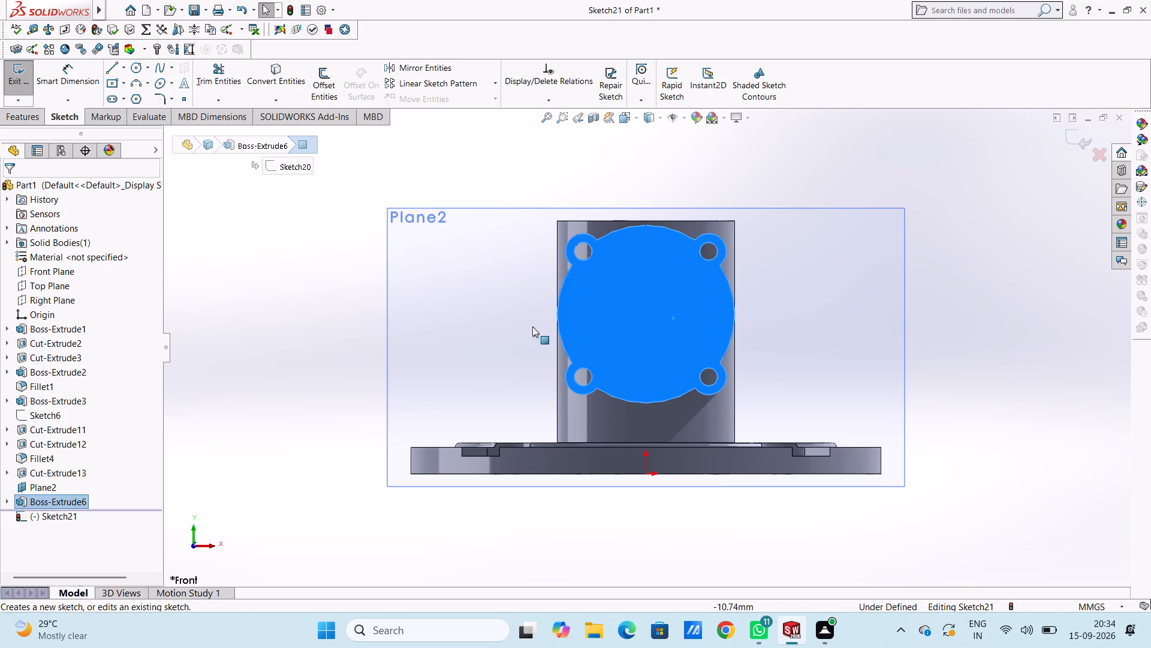
left_click(300, 303)
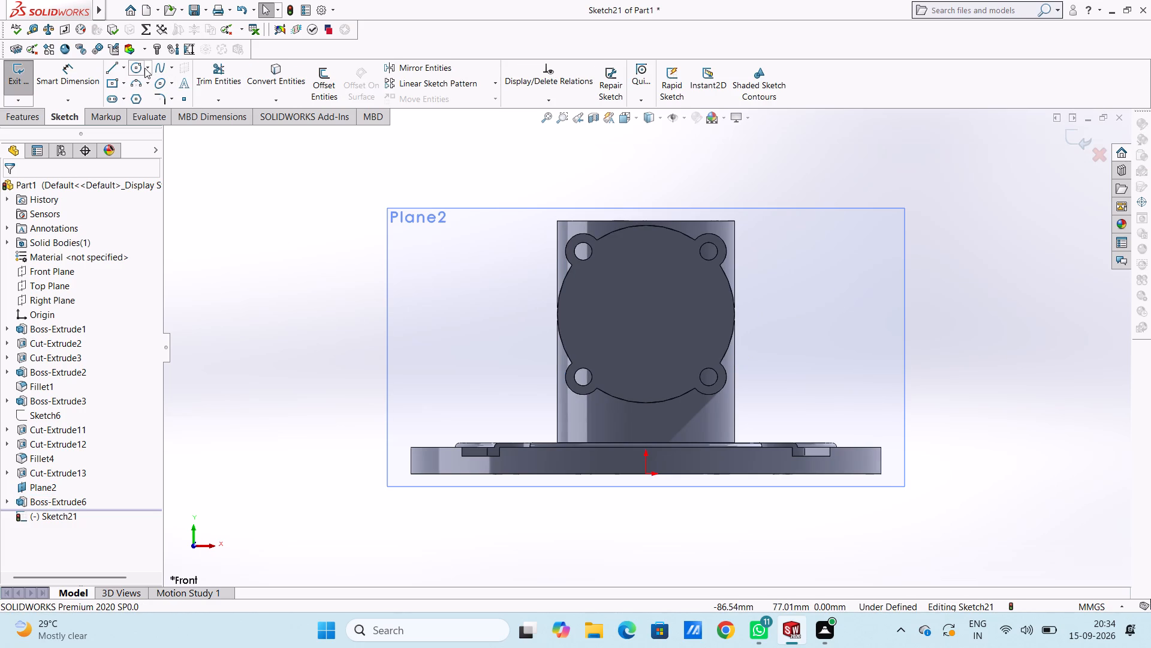
left_click(141, 69)
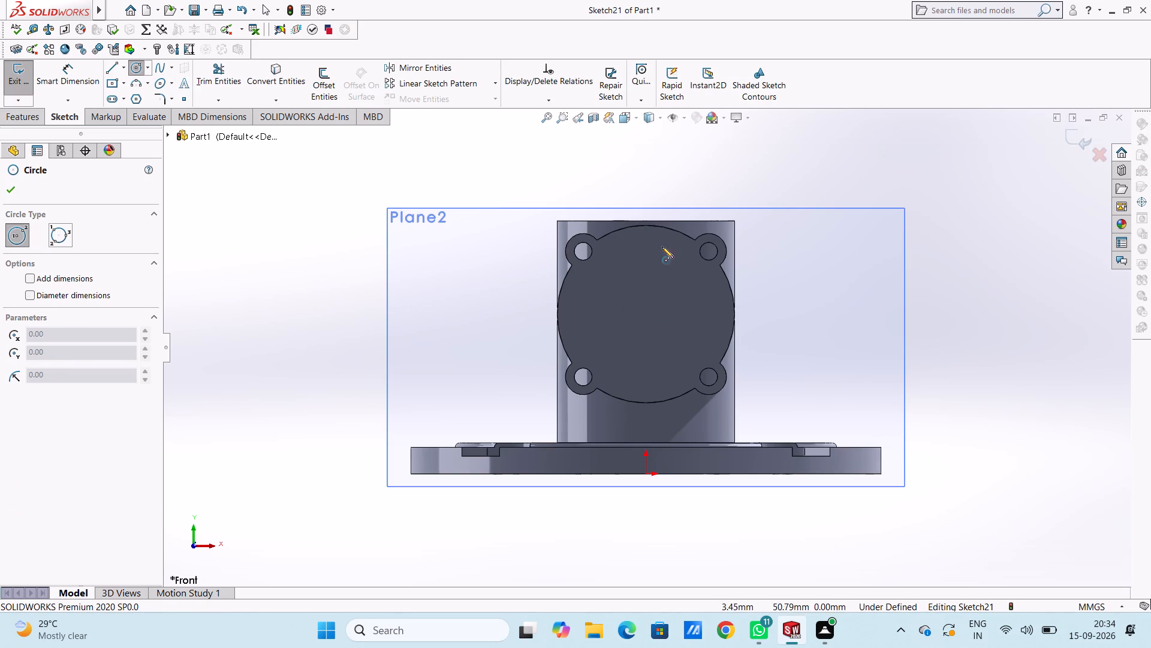
left_click(647, 313)
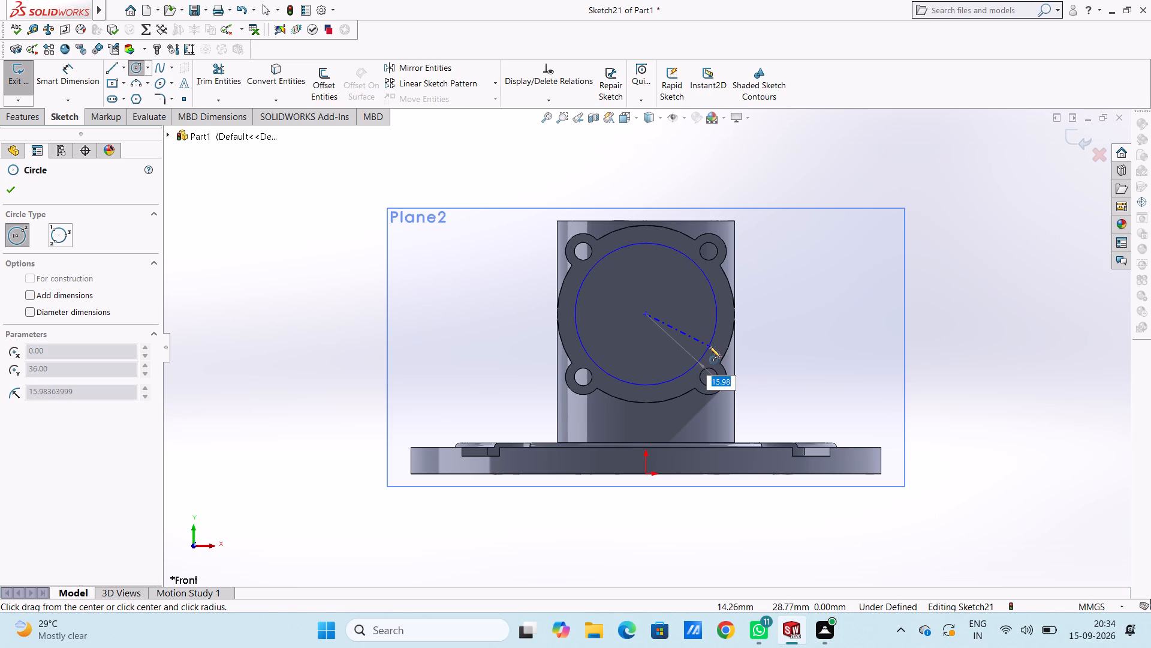
type("16")
key("Return")
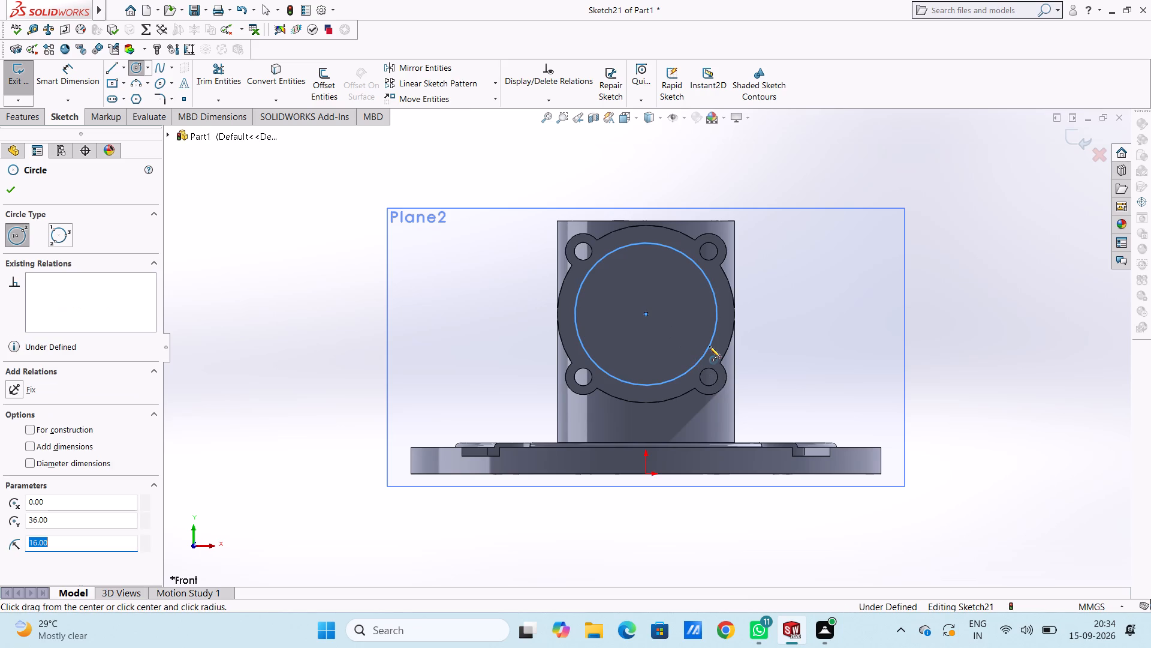
key("Escape")
key("Escape")
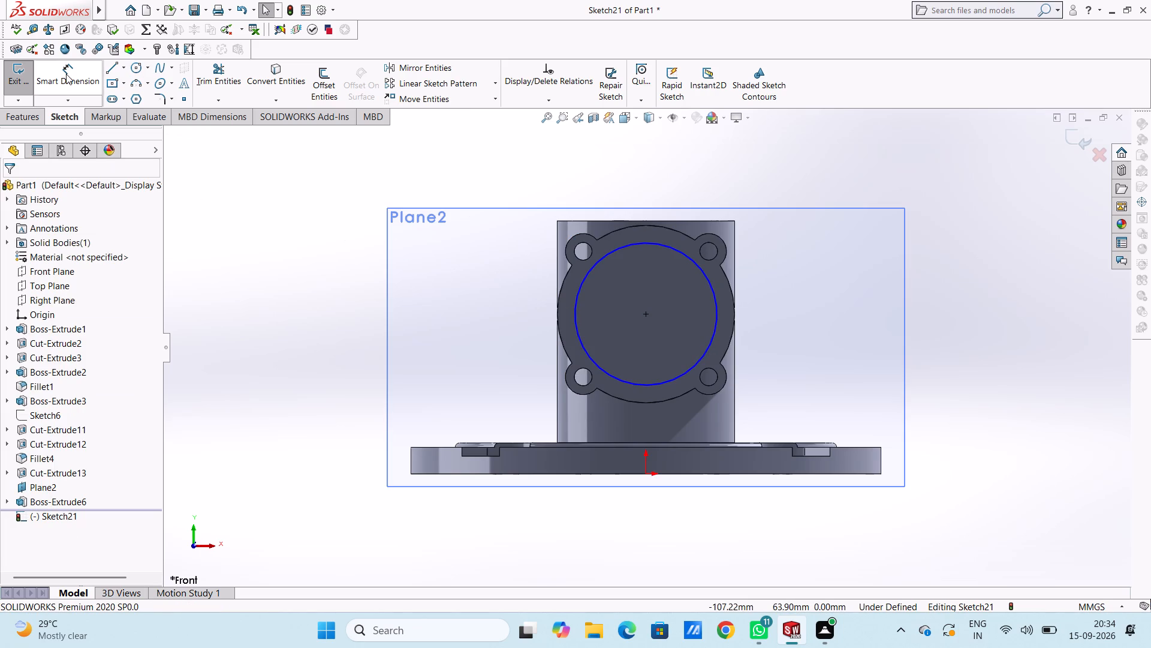
Dimension the new circle on the boss face with a 32 mm diameter.
left_click(66, 73)
left_click(575, 334)
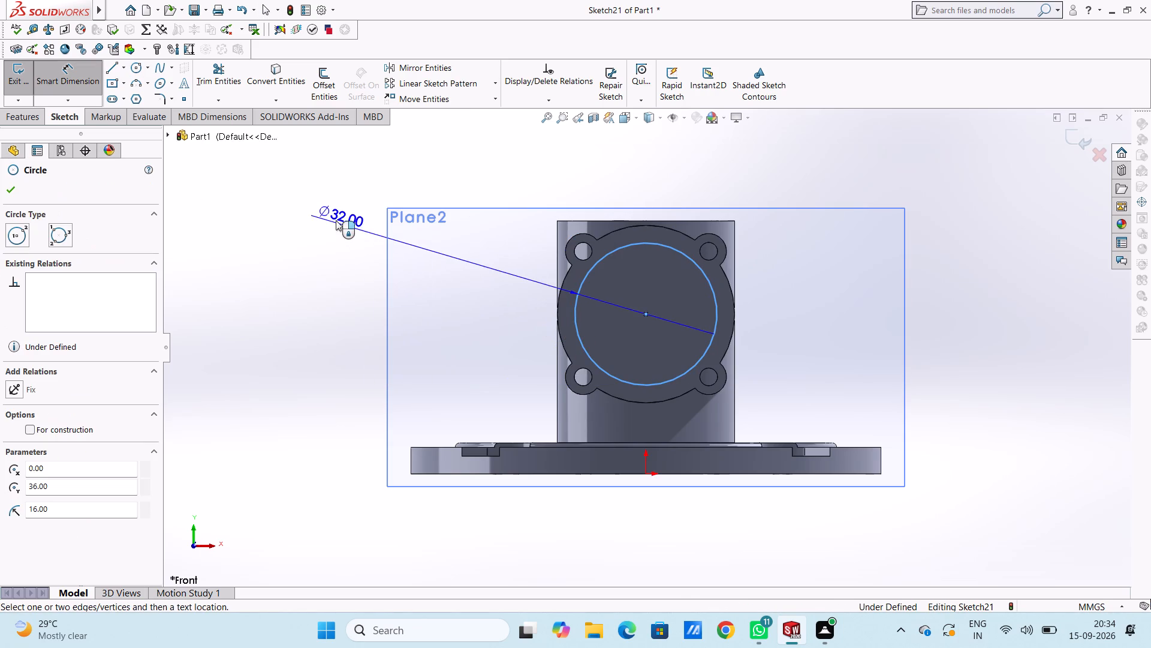
left_click(321, 188)
key("Return")
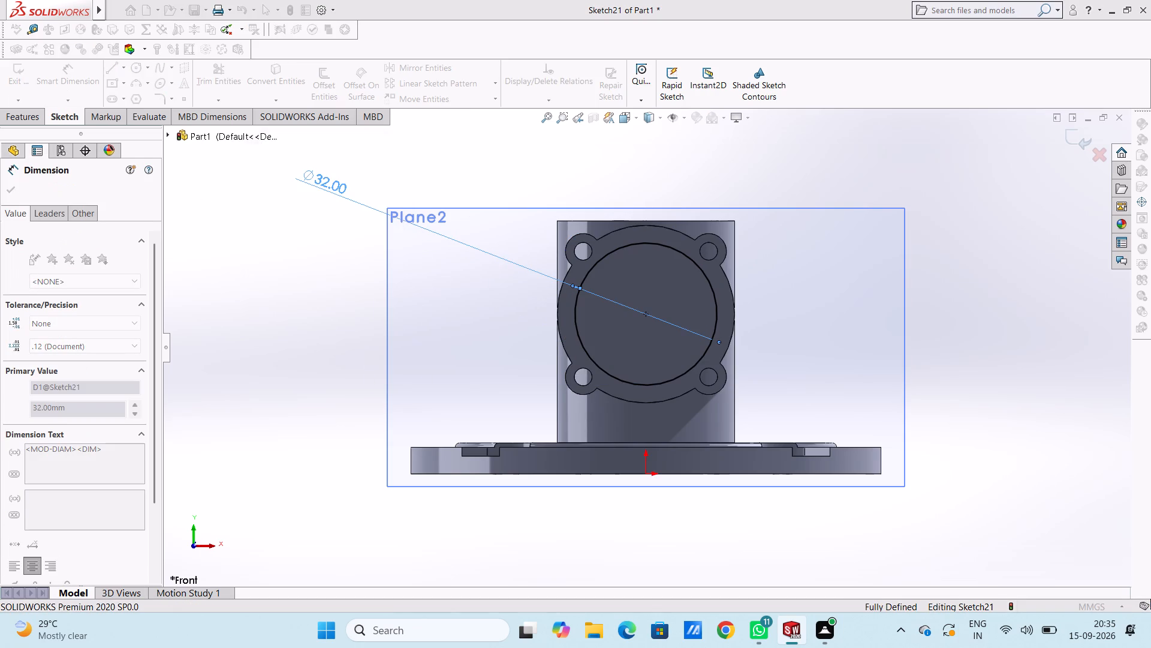
left_click(278, 318)
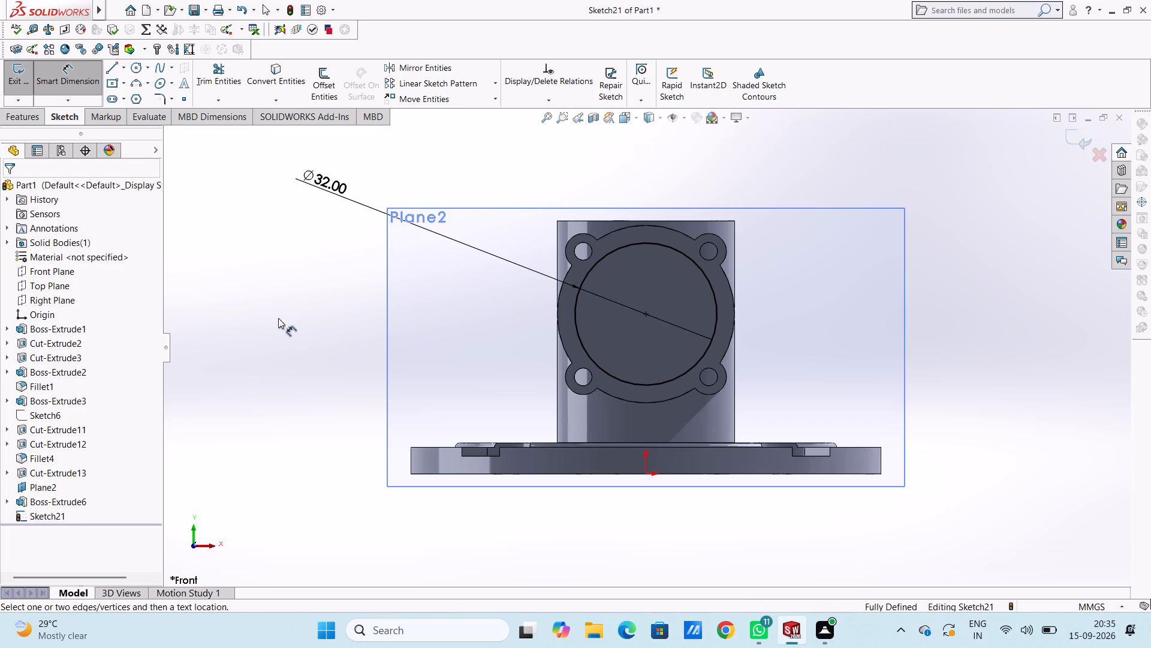
Cut the 32 mm circle into the side boss as a blind pocket 19 mm deep.
key("ctrl+7")
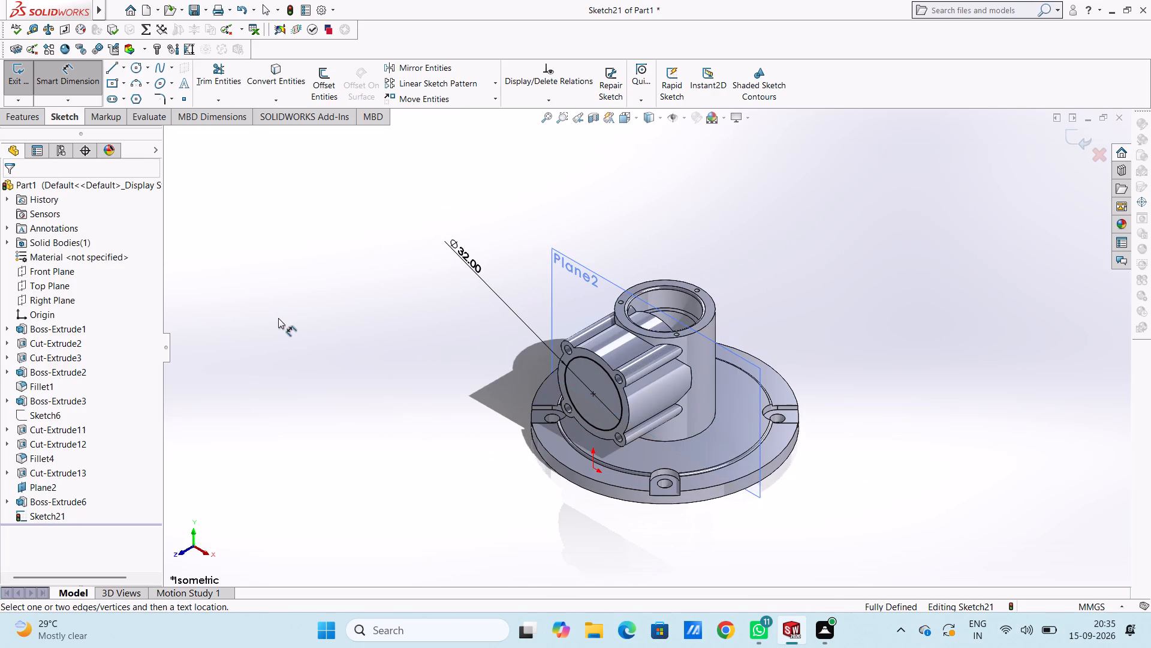
left_click(20, 106)
left_click(20, 116)
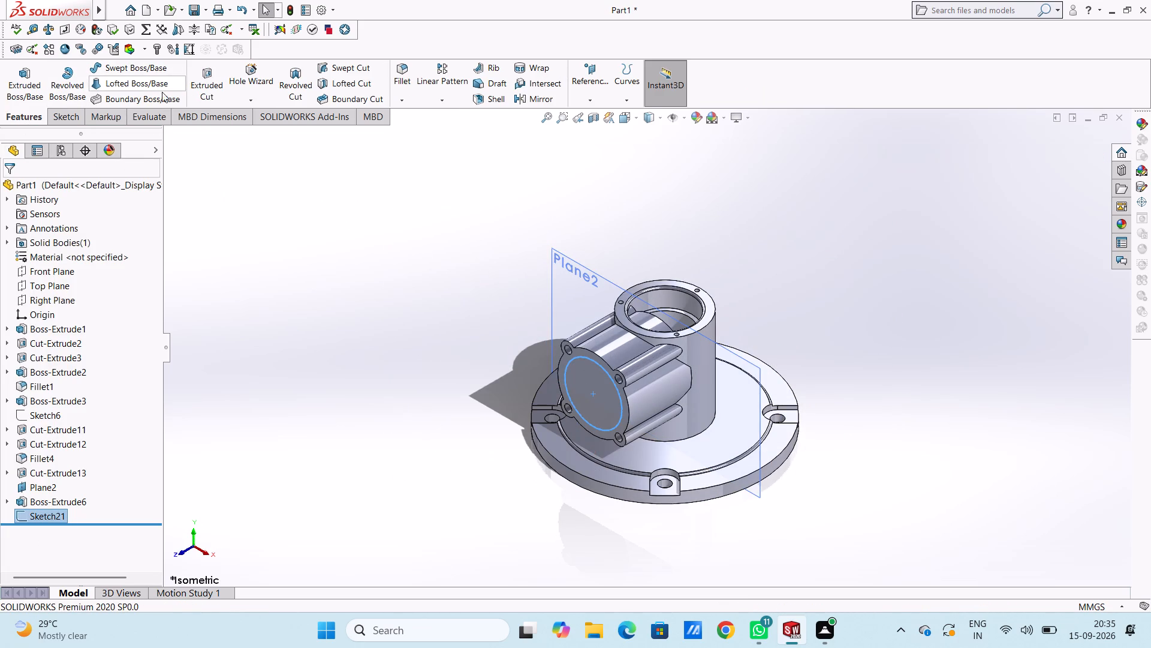
left_click(204, 88)
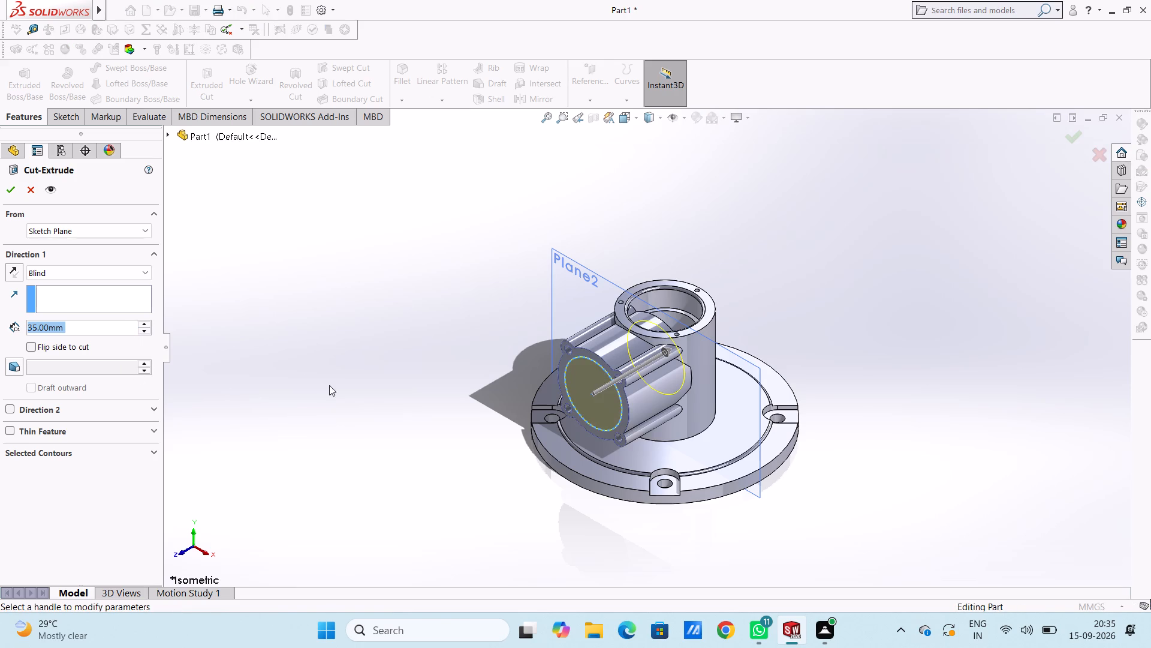
type("10")
key("Return")
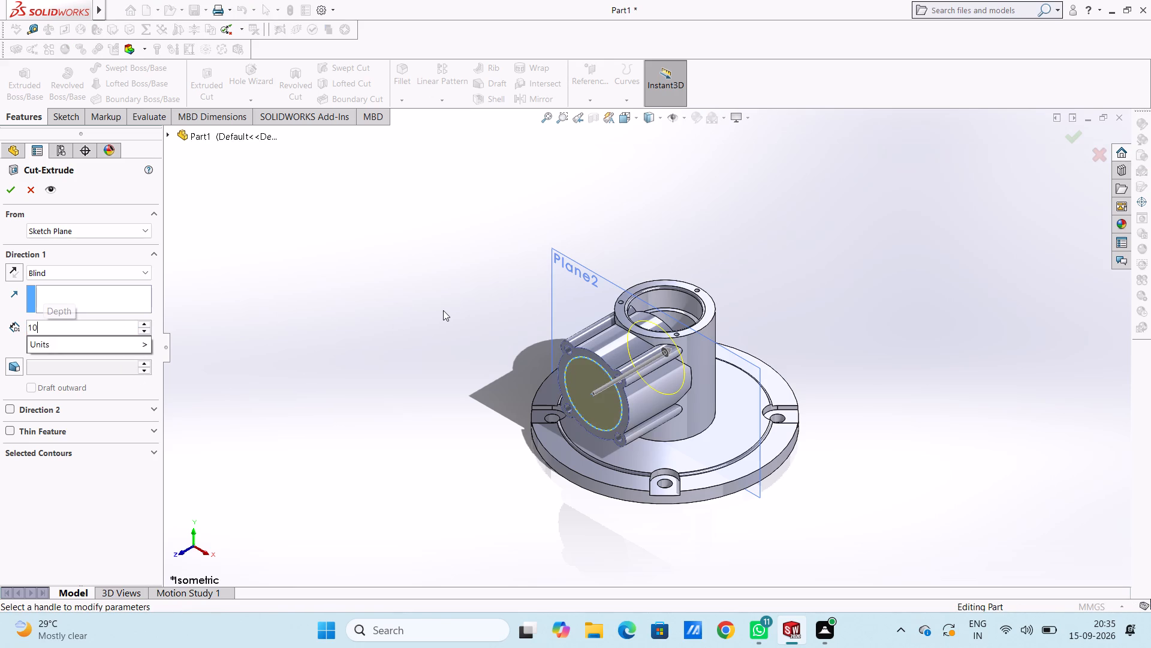
type("20")
key("Return")
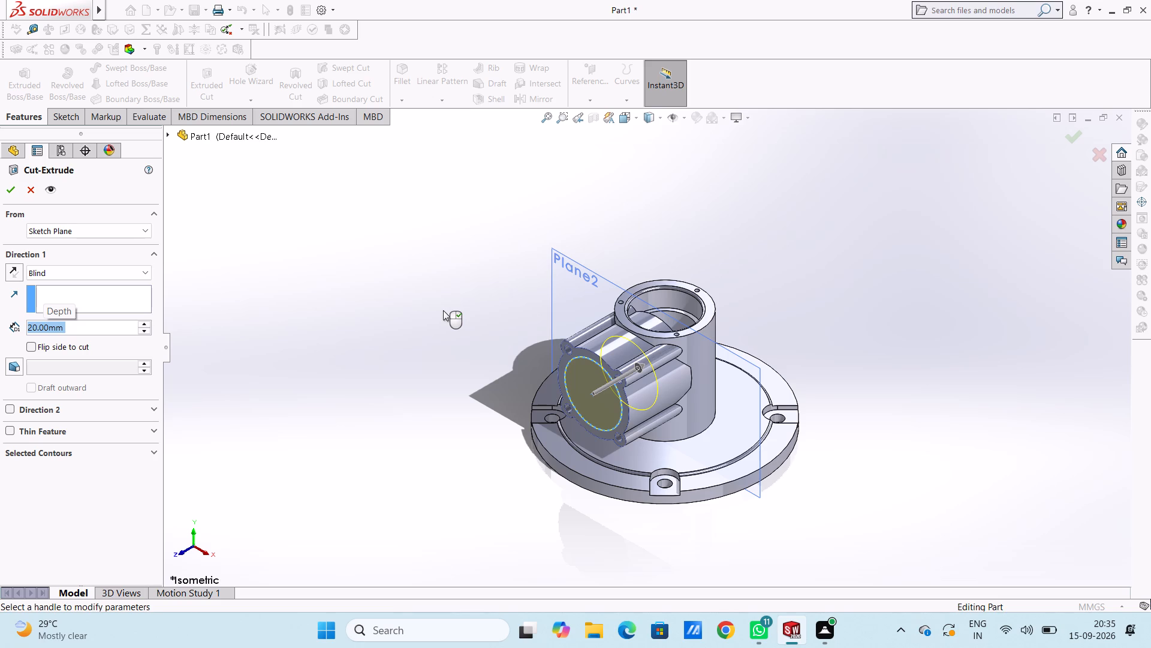
middle_click_drag(443, 310, 437, 428)
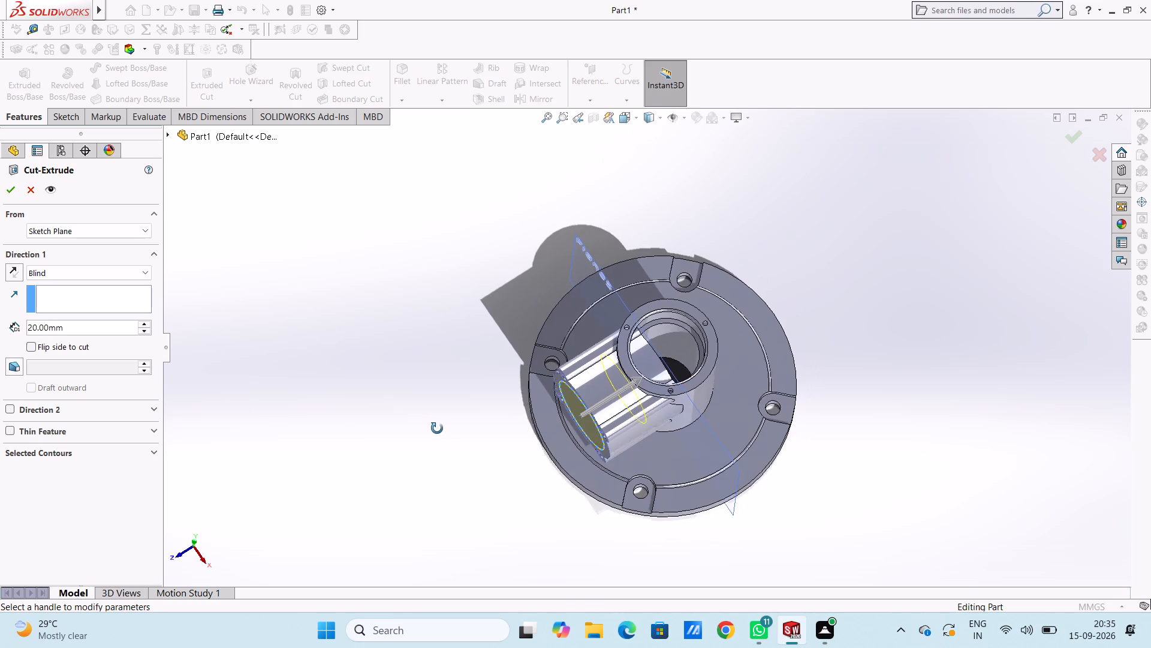
middle_click_drag(437, 428, 435, 455)
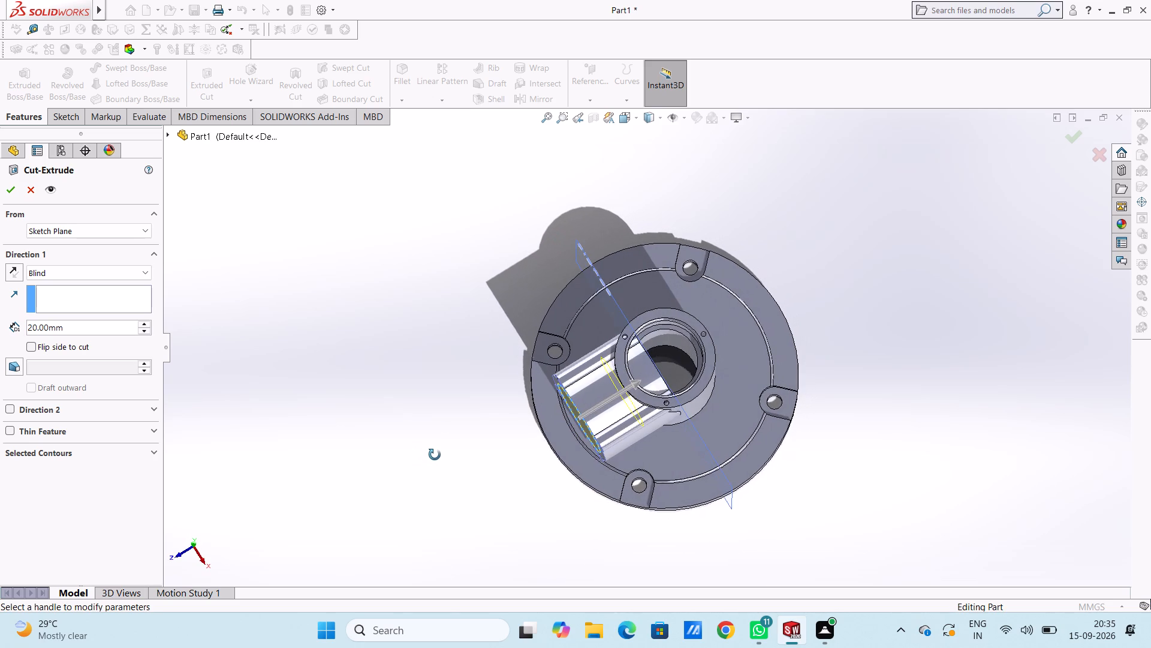
middle_click_drag(435, 455, 421, 462)
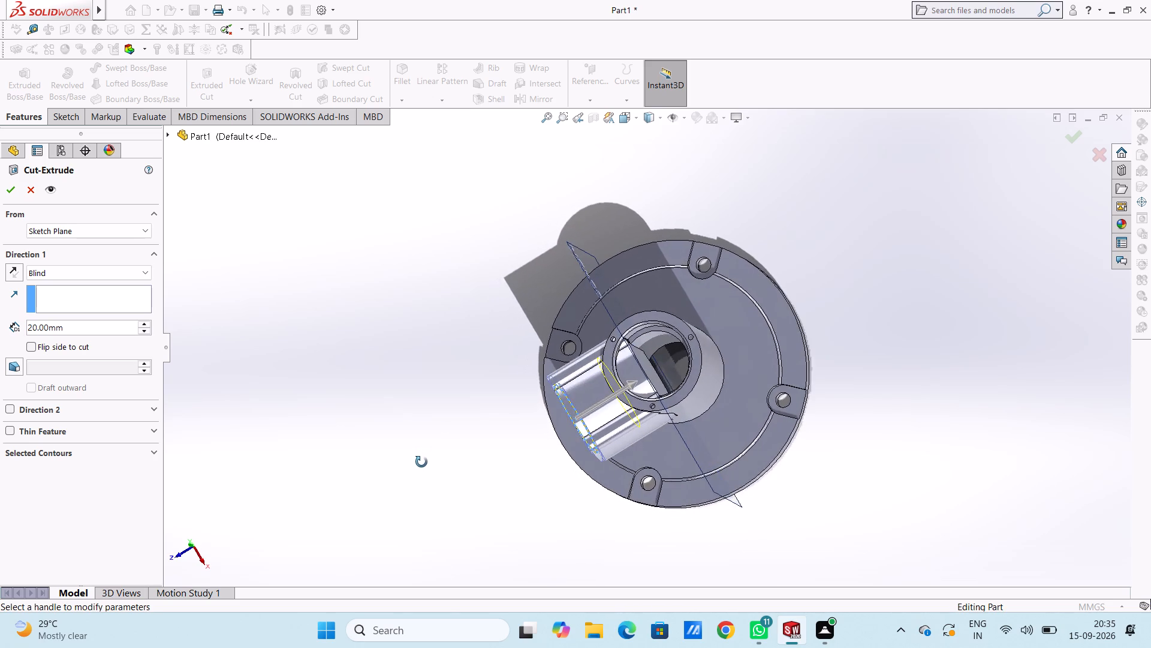
middle_click_drag(421, 462, 452, 461)
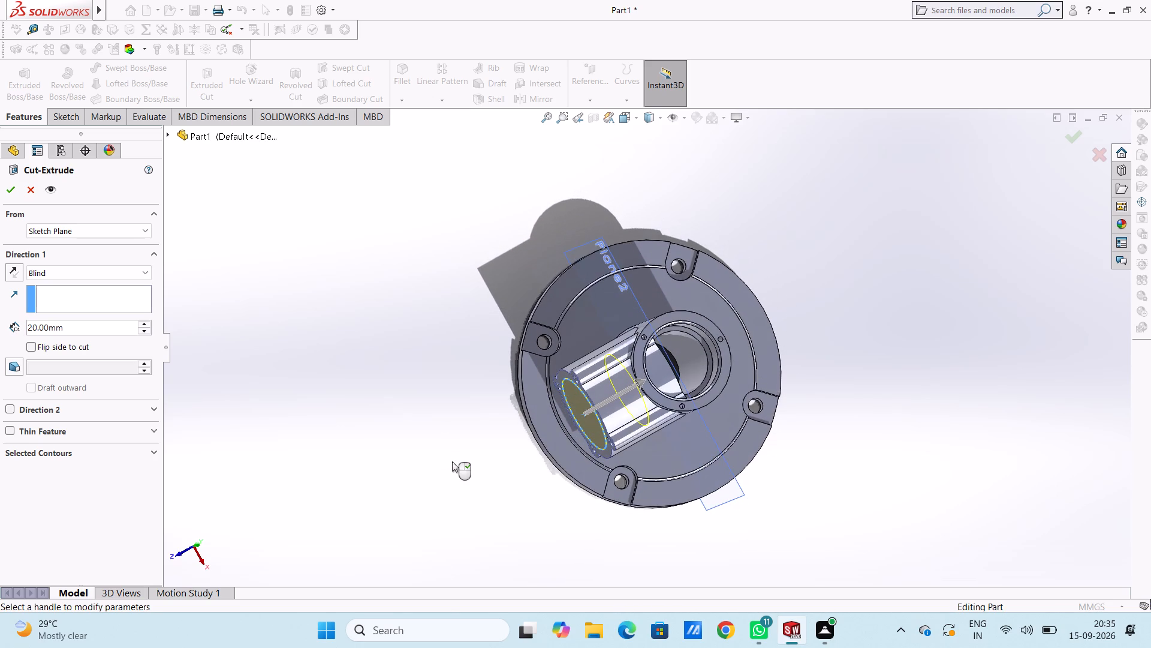
double_click(112, 328)
type("19")
key("Return")
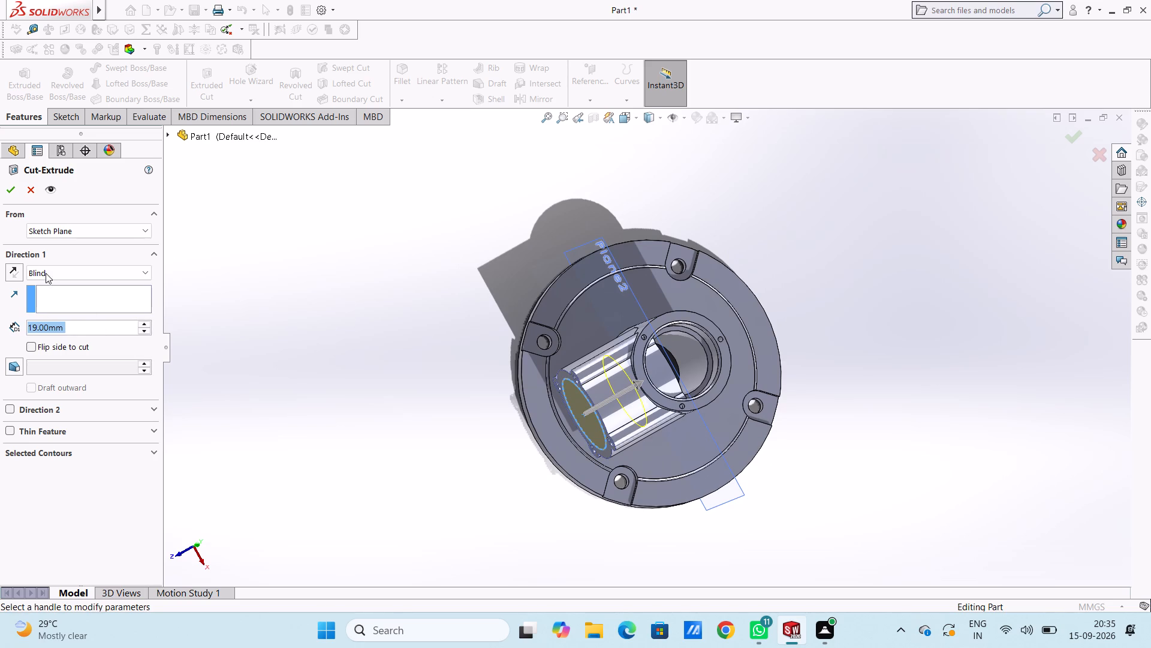
left_click(5, 191)
left_click(276, 335)
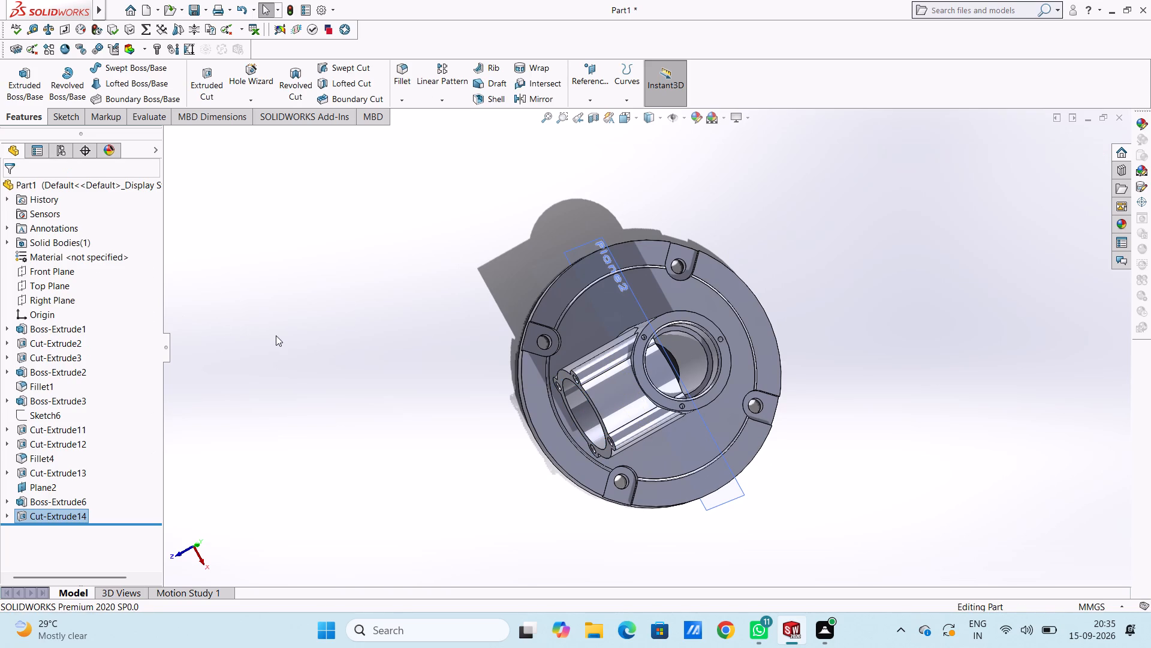
Start a sketch on the pocket's floor and draw two circles of 15 mm and 10 mm radius, concentric with the pocket.
key("ctrl+1")
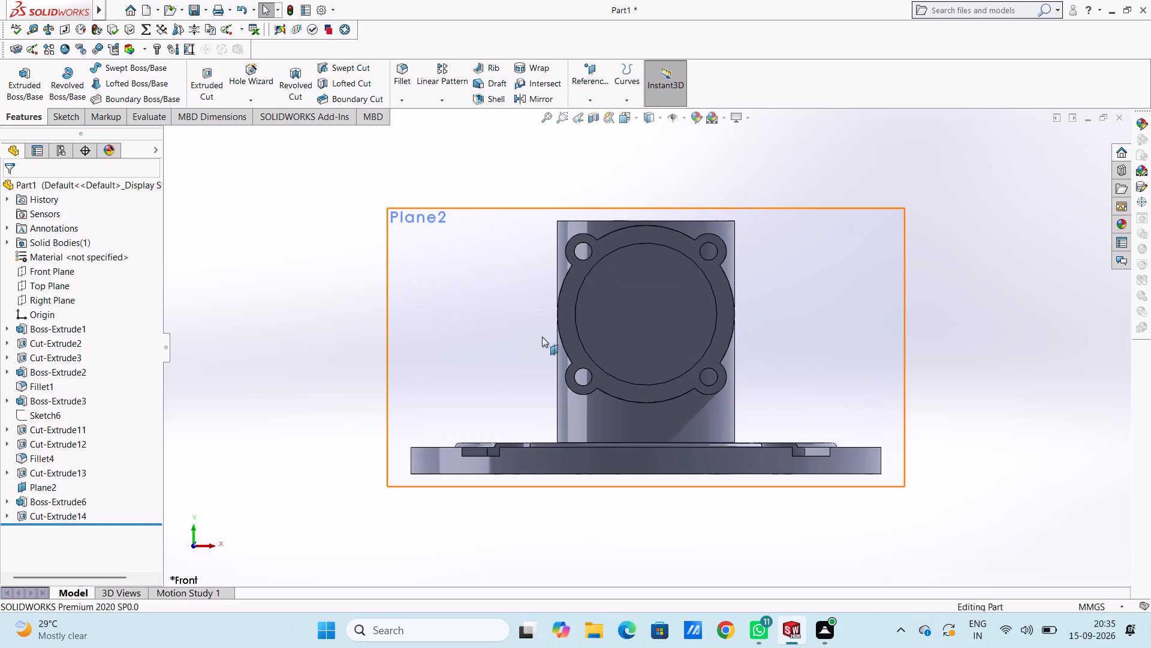
left_click(615, 304)
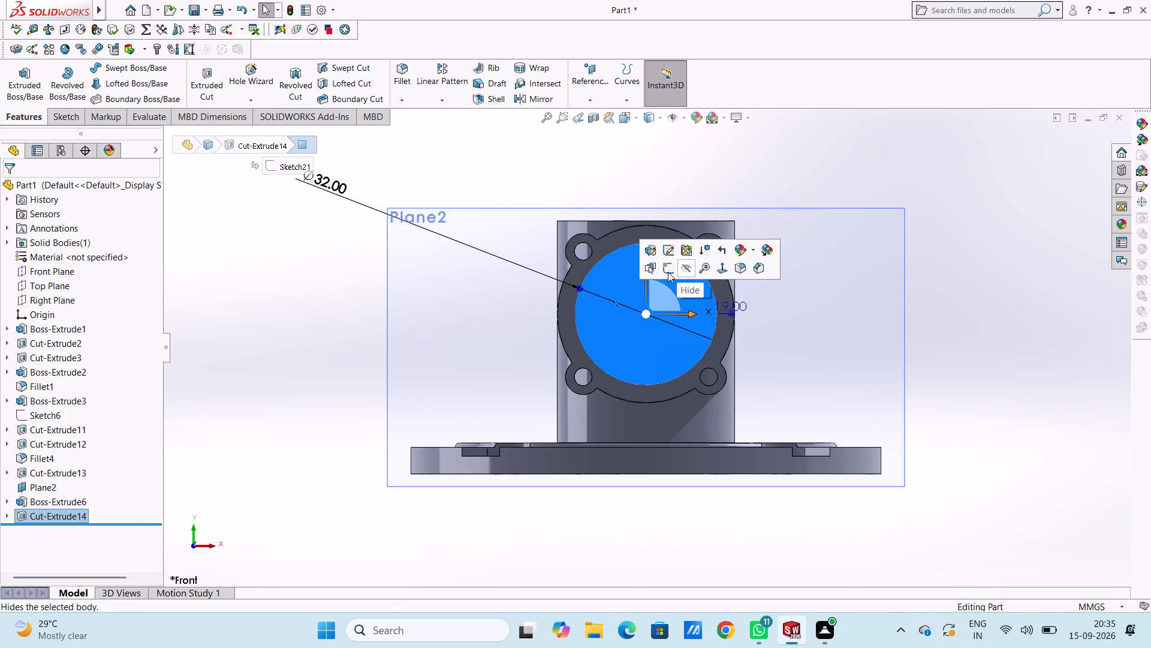
left_click(668, 272)
left_click(344, 287)
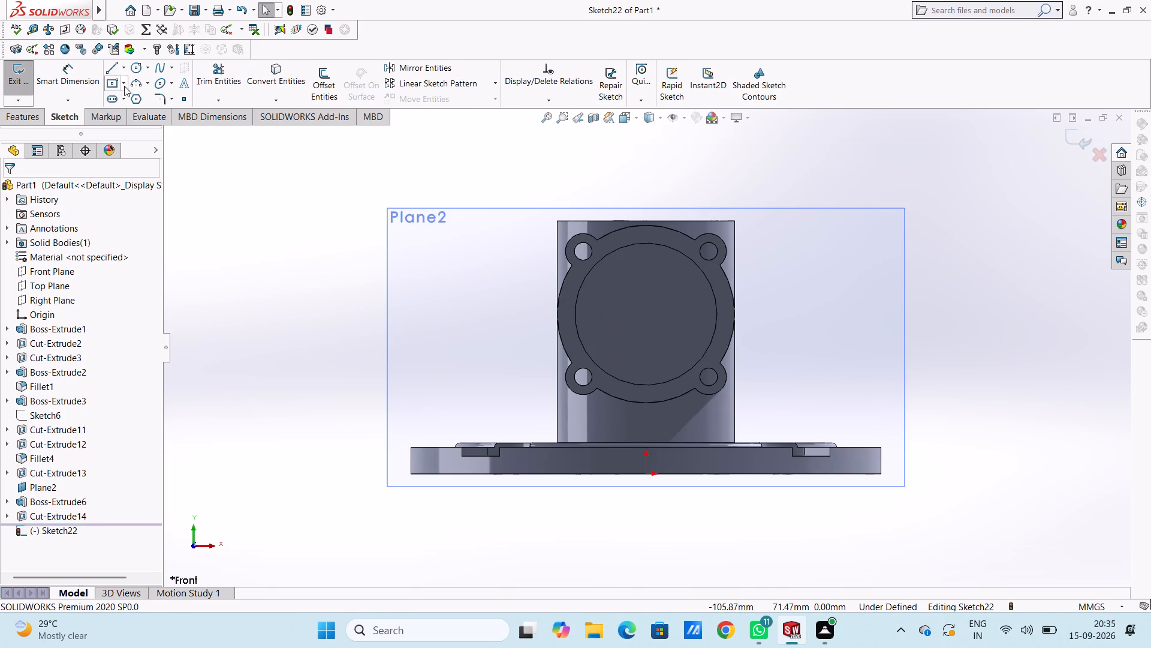
left_click(136, 69)
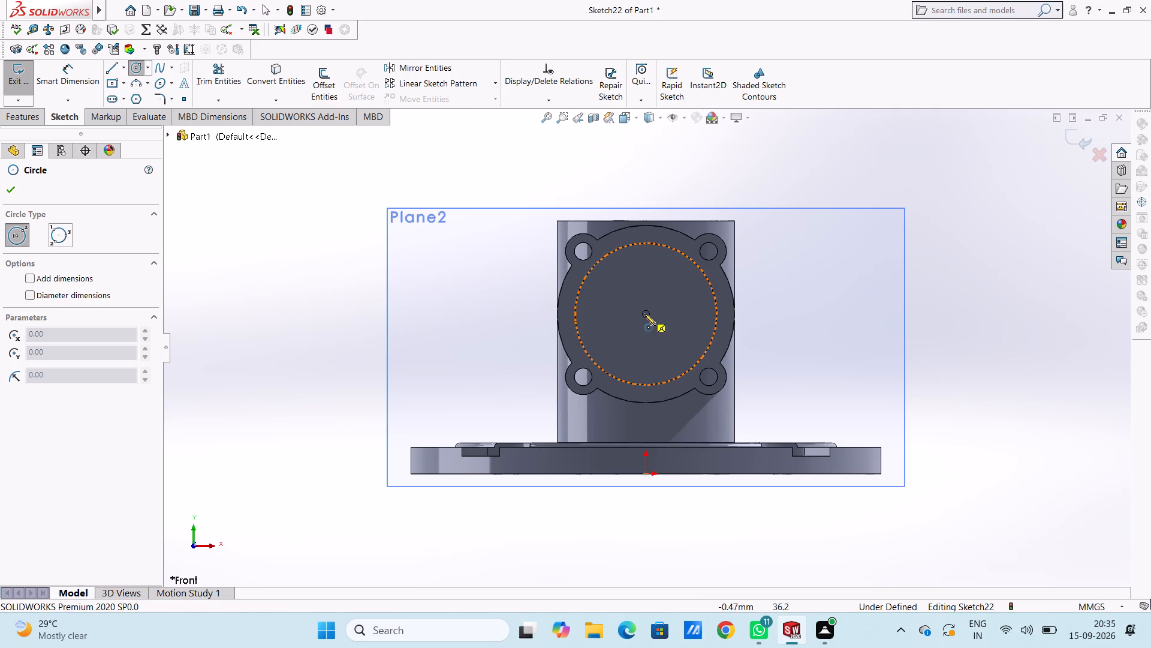
left_click(645, 314)
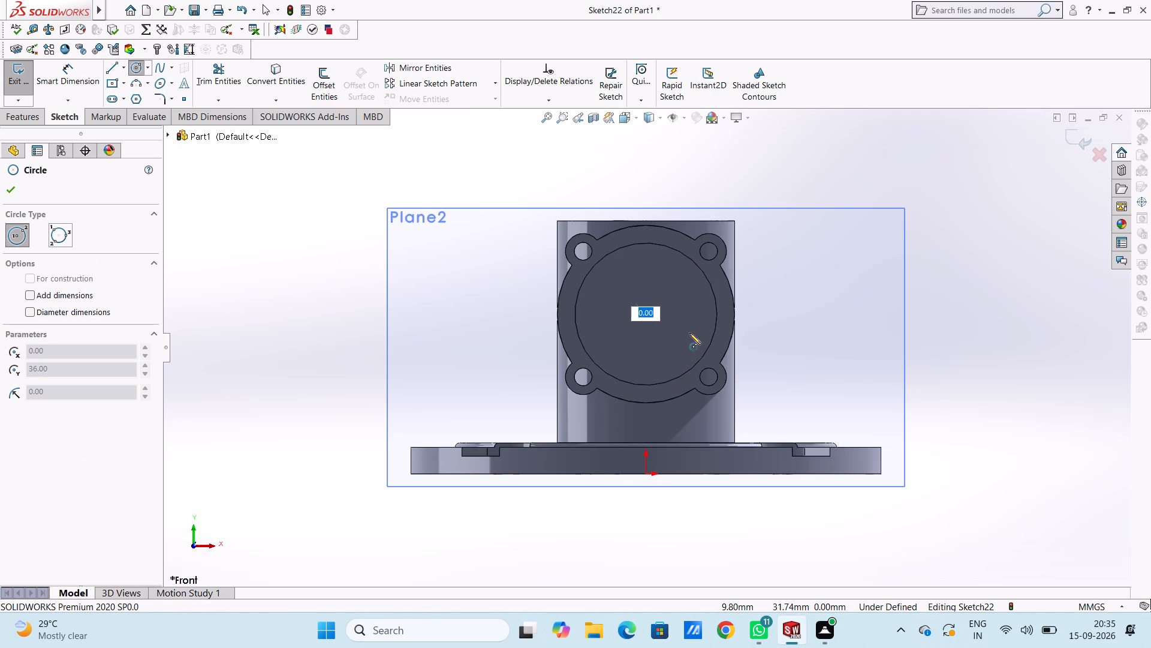
type("15")
key("Return")
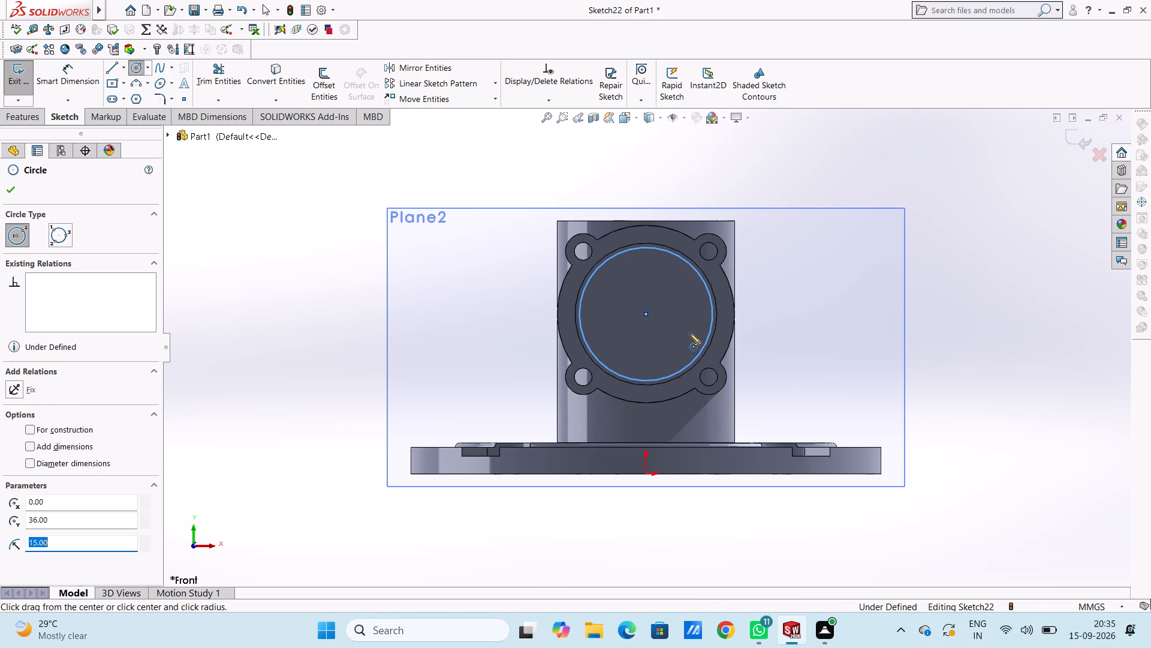
left_click(647, 314)
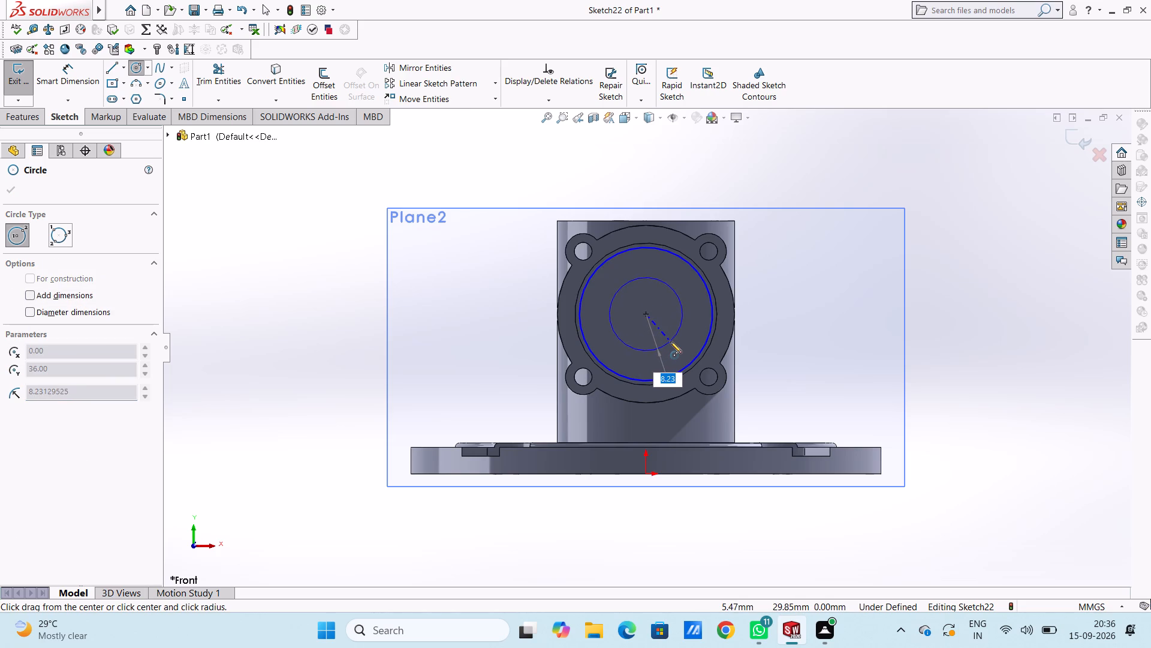
type("10")
key("Return")
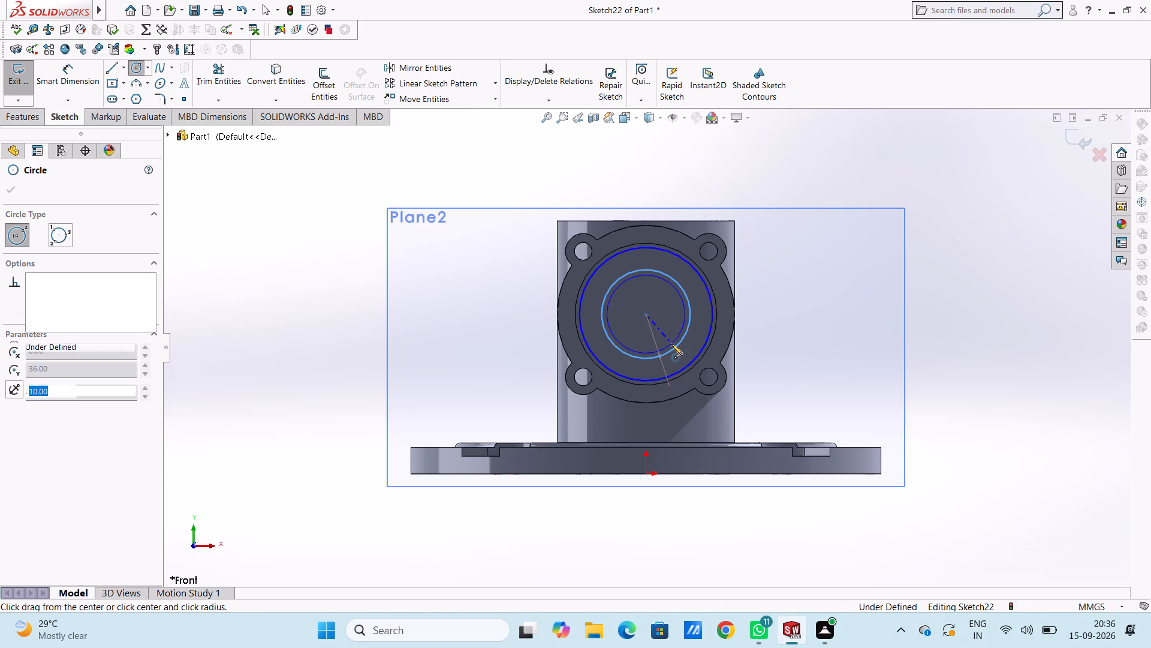
key("Escape")
key("Escape")
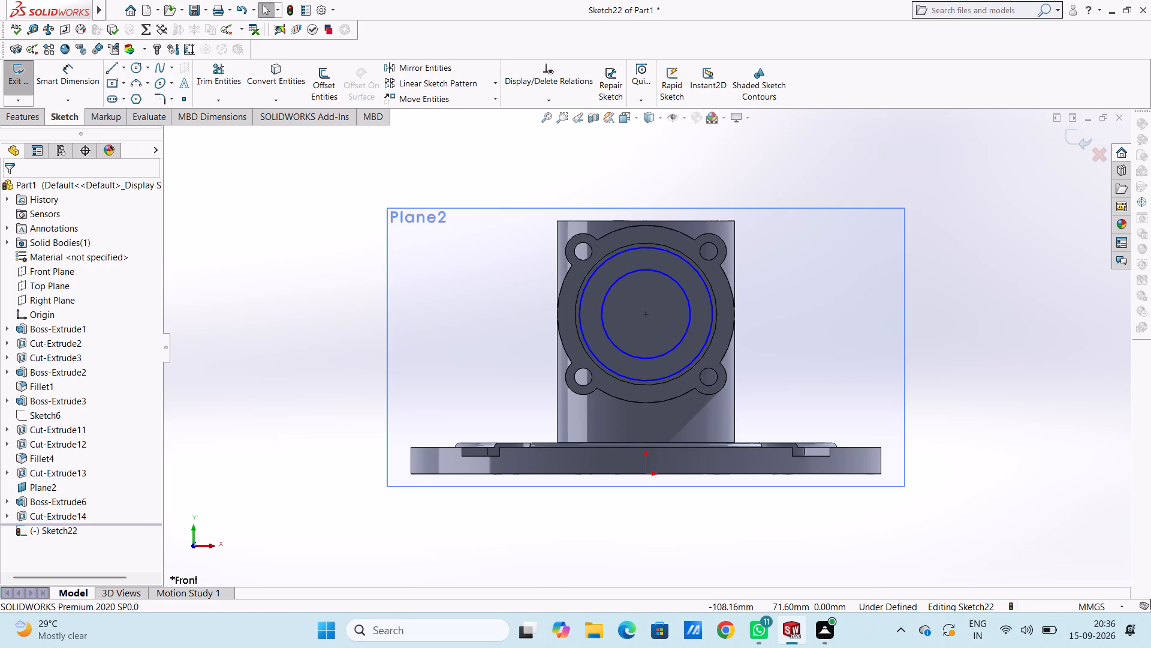
Dimension the outer circle on the pocket floor with a 24 mm diameter.
left_click(73, 86)
left_click(578, 317)
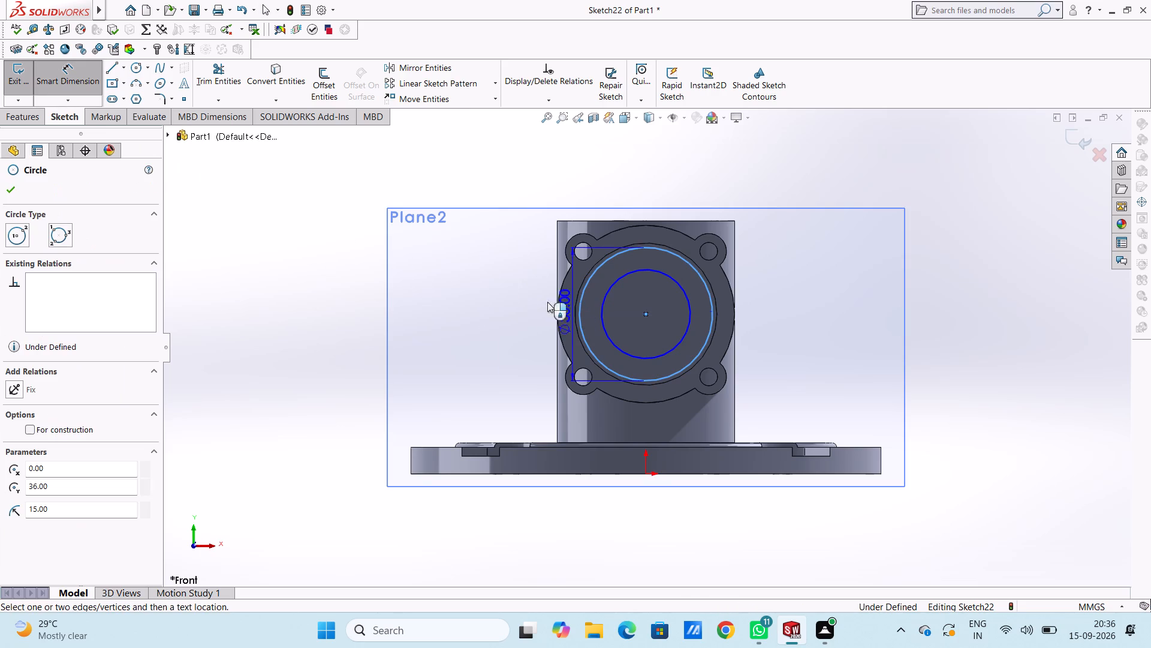
left_click(314, 195)
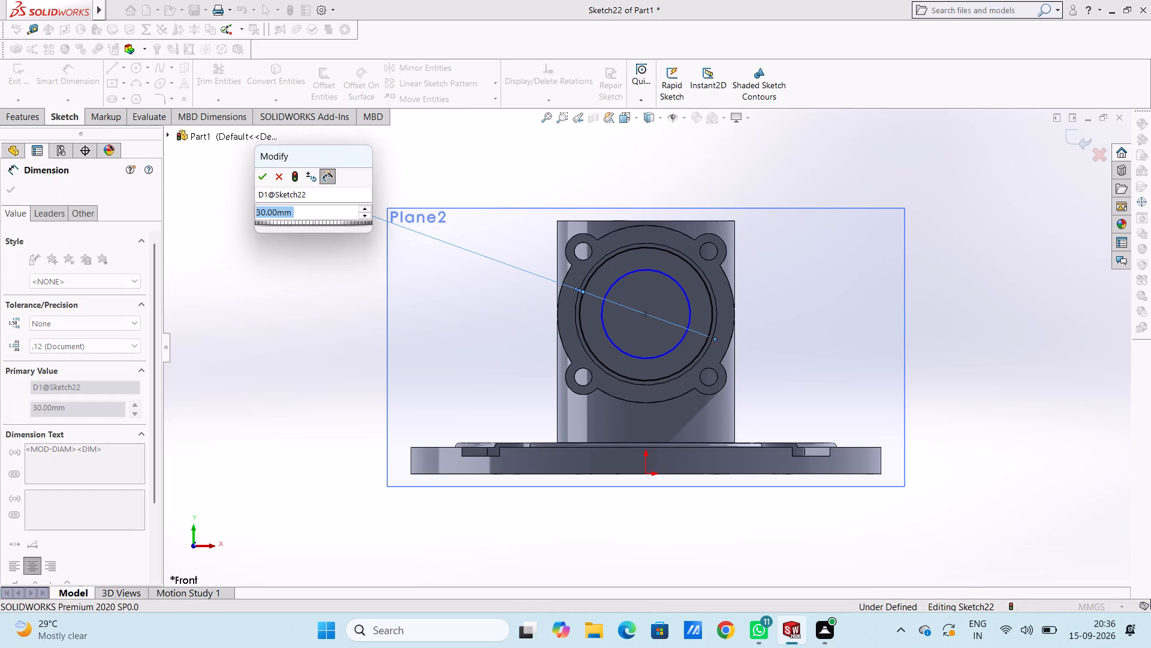
type("24")
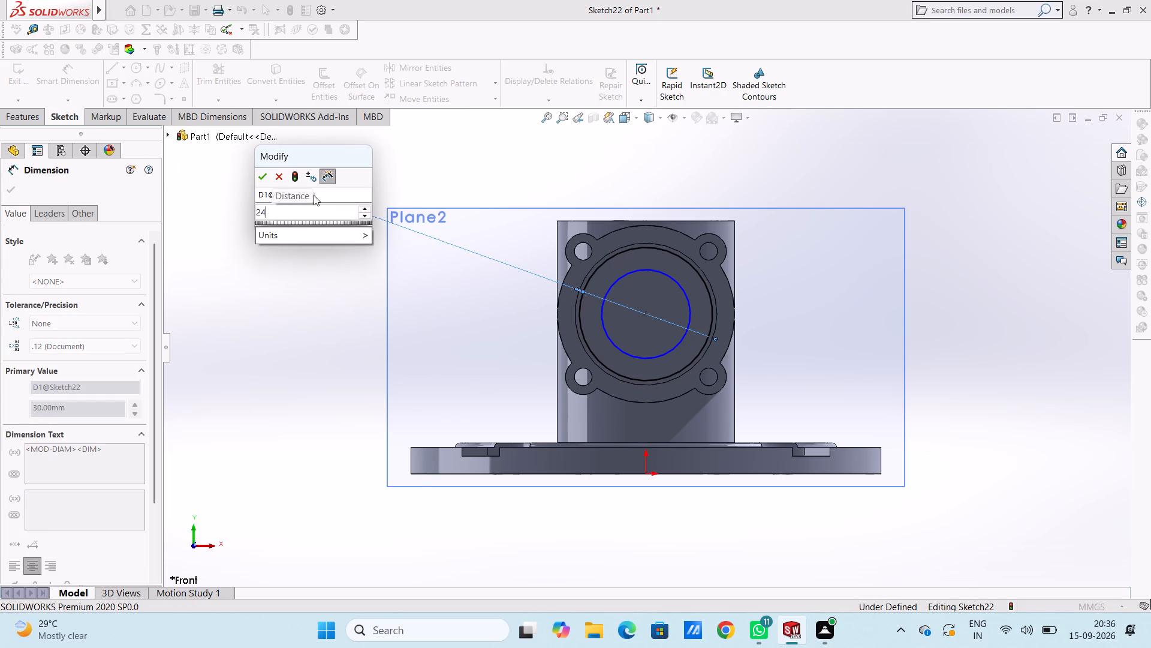
key("Return")
left_click(306, 245)
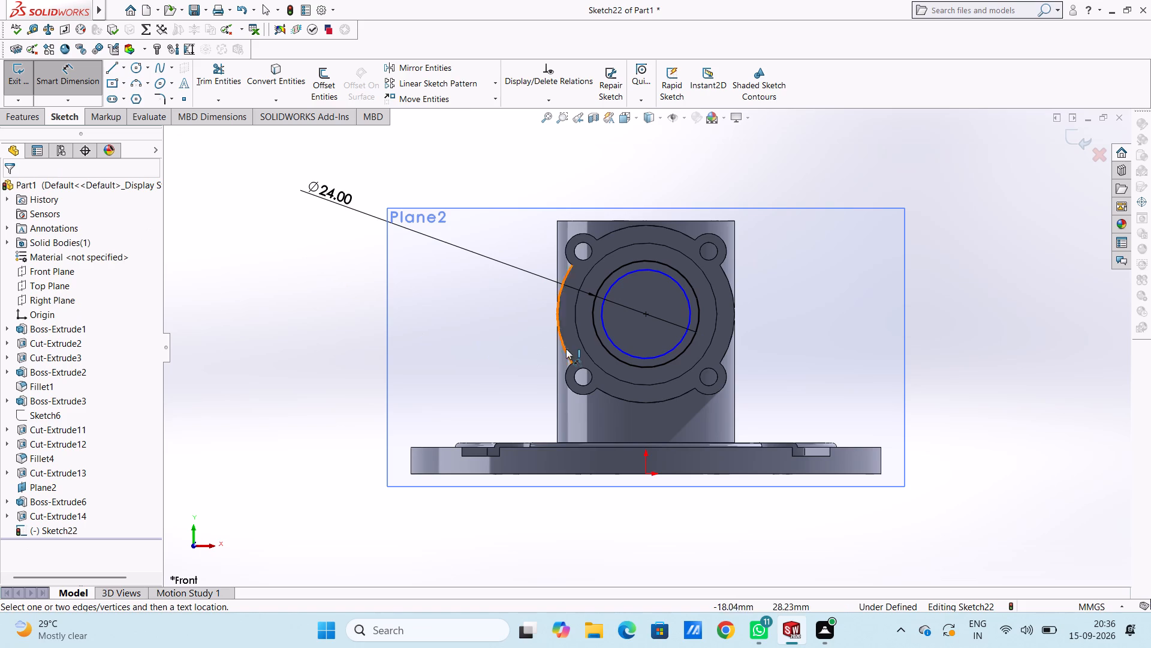
Dimension the inner circle on the pocket floor with a 20 mm diameter.
left_click(608, 335)
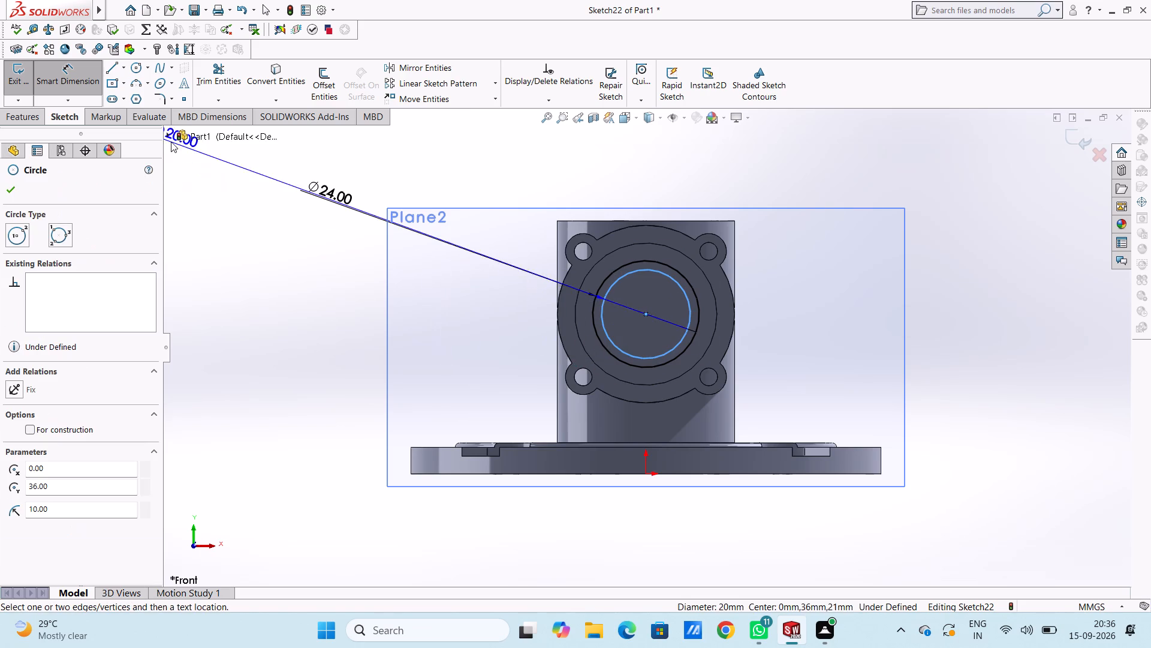
left_click(257, 228)
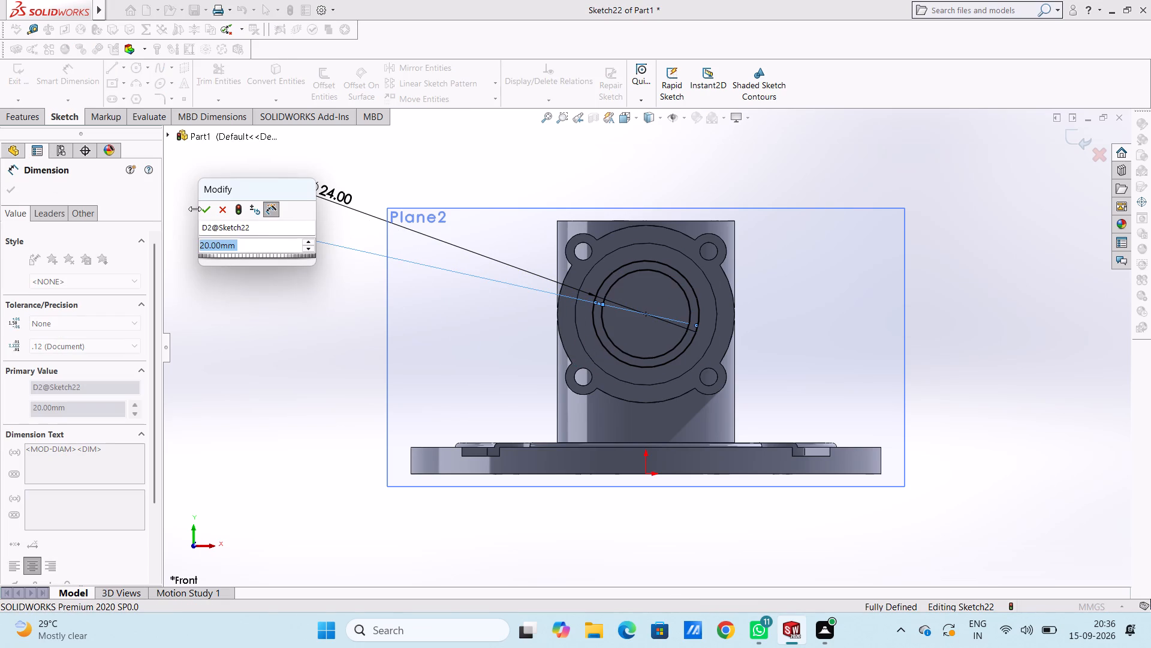
left_click(204, 211)
left_click(285, 338)
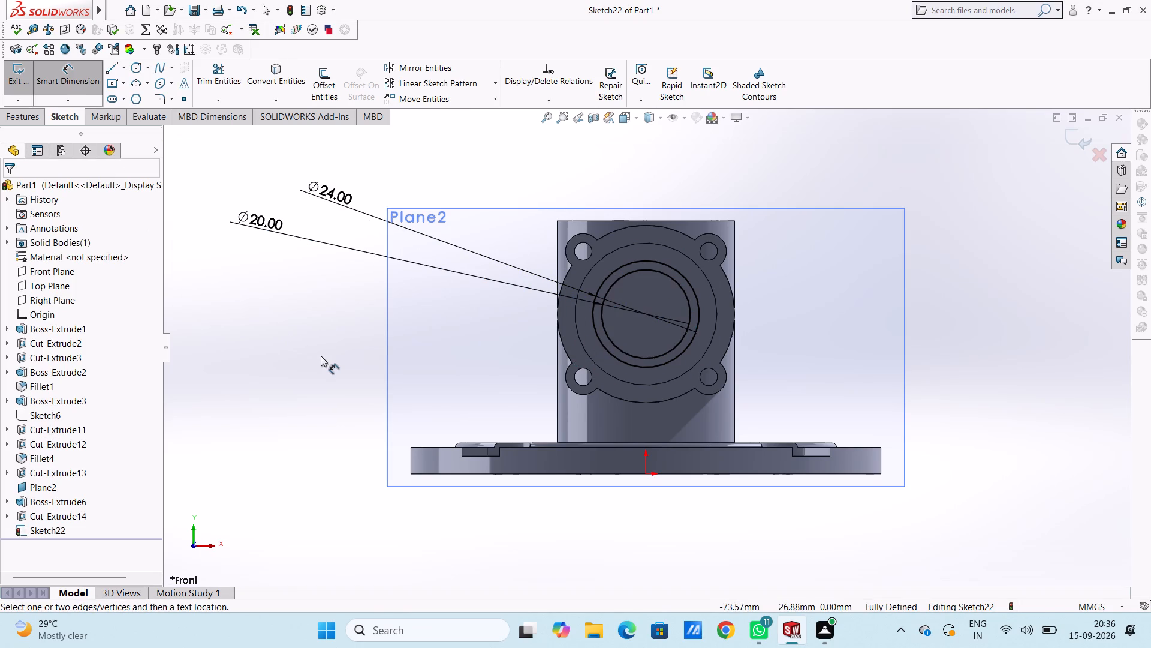
Extrude the ring between the 24 mm and 20 mm circles 10 mm outward from the pocket floor, merged with the body.
middle_click_drag(321, 356, 296, 352)
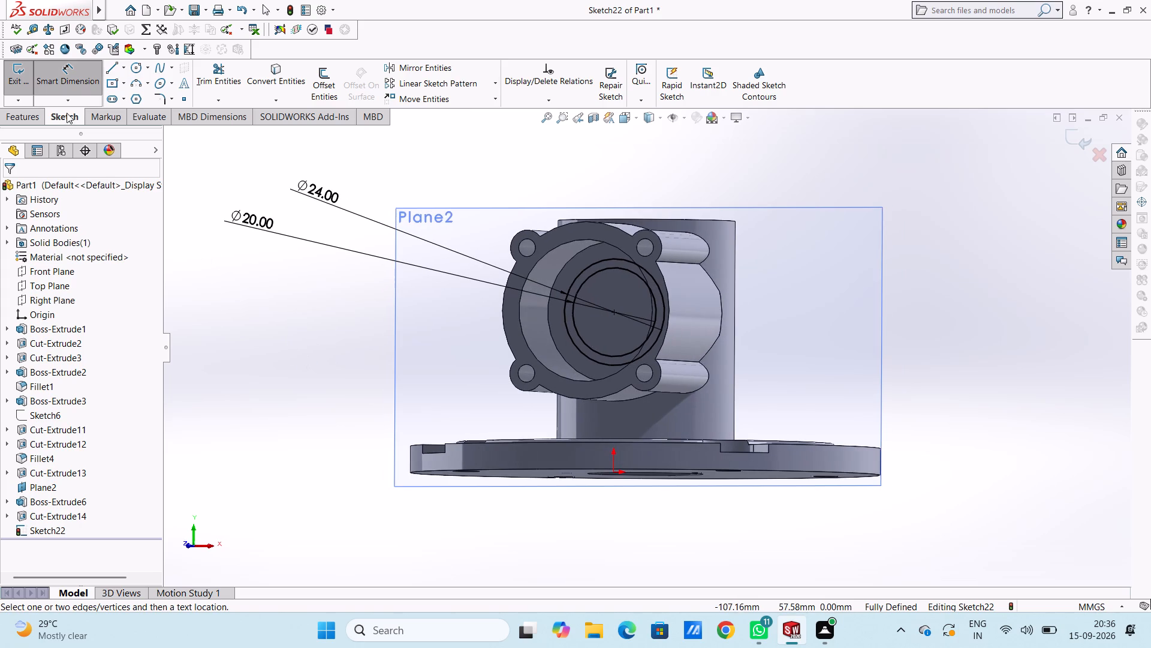
left_click(8, 124)
left_click(25, 90)
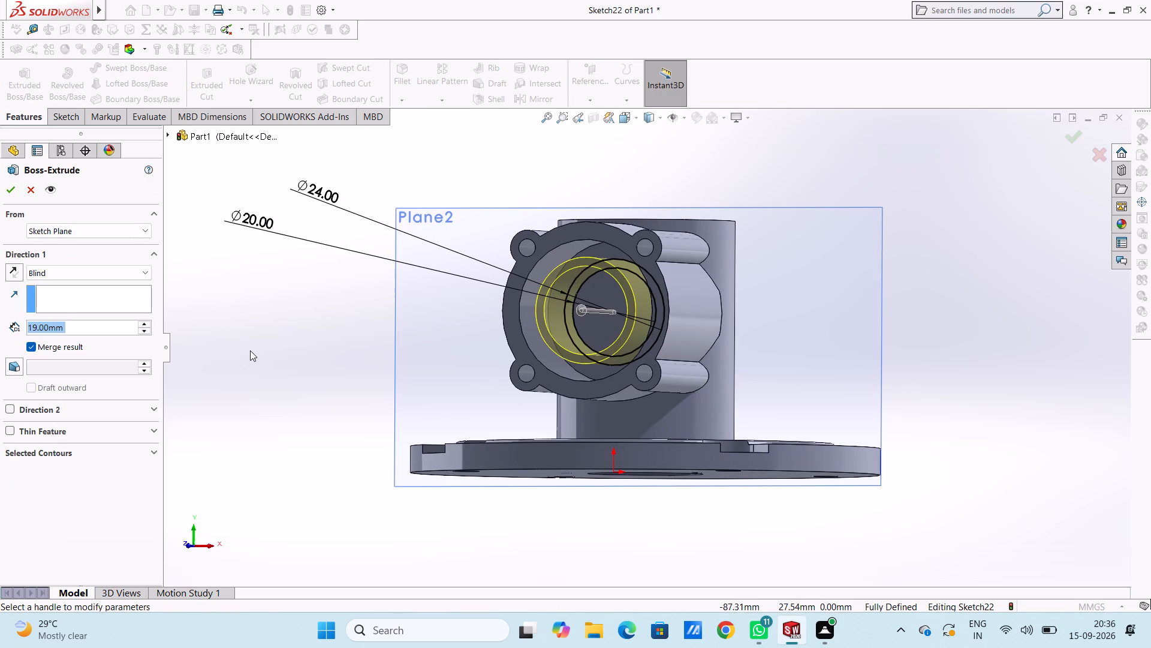
type("10")
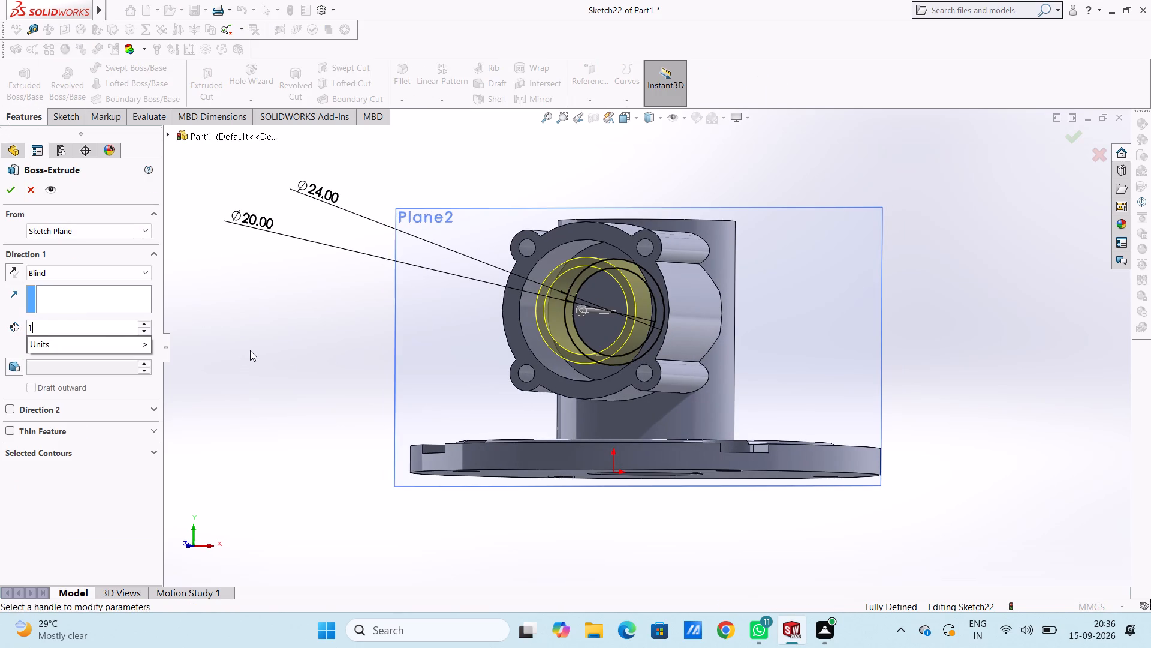
key("Return")
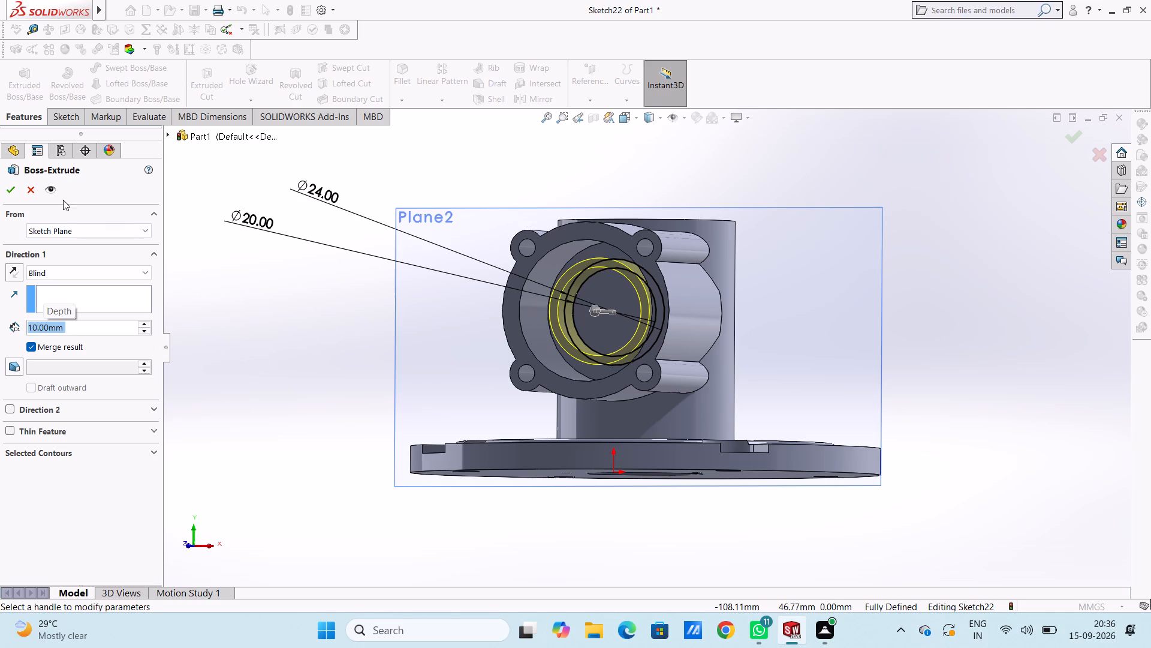
left_click(13, 191)
left_click(282, 364)
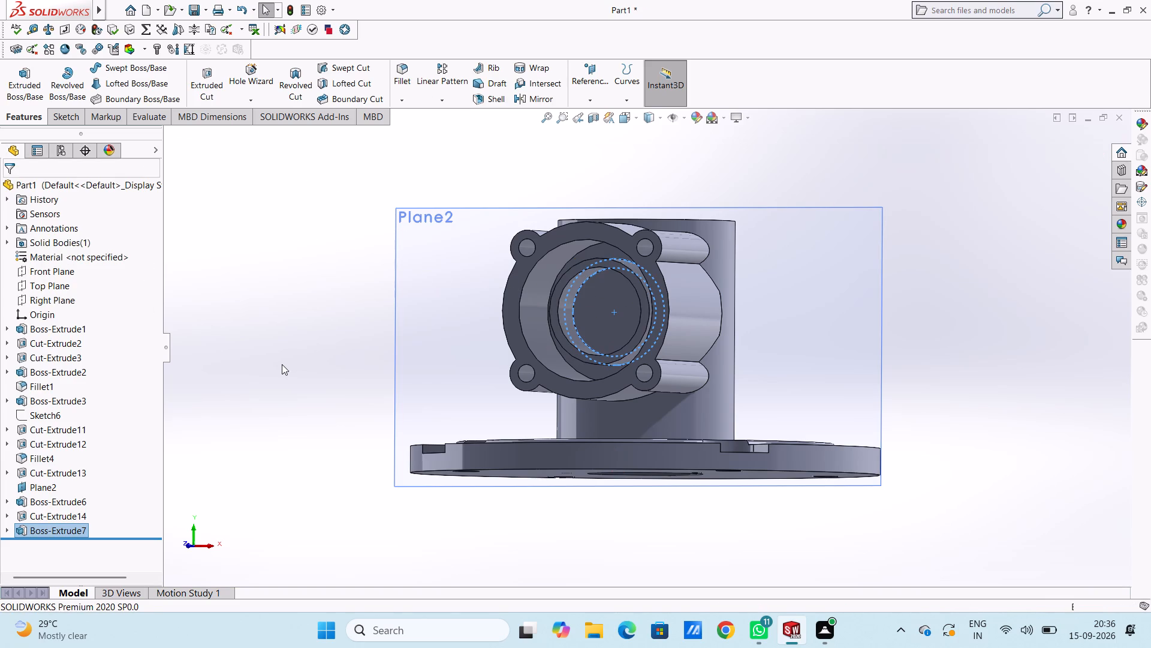
Fillet the outer circular edge of the side boss's pocket floor with a 2 mm radius.
middle_click_drag(282, 364, 292, 398)
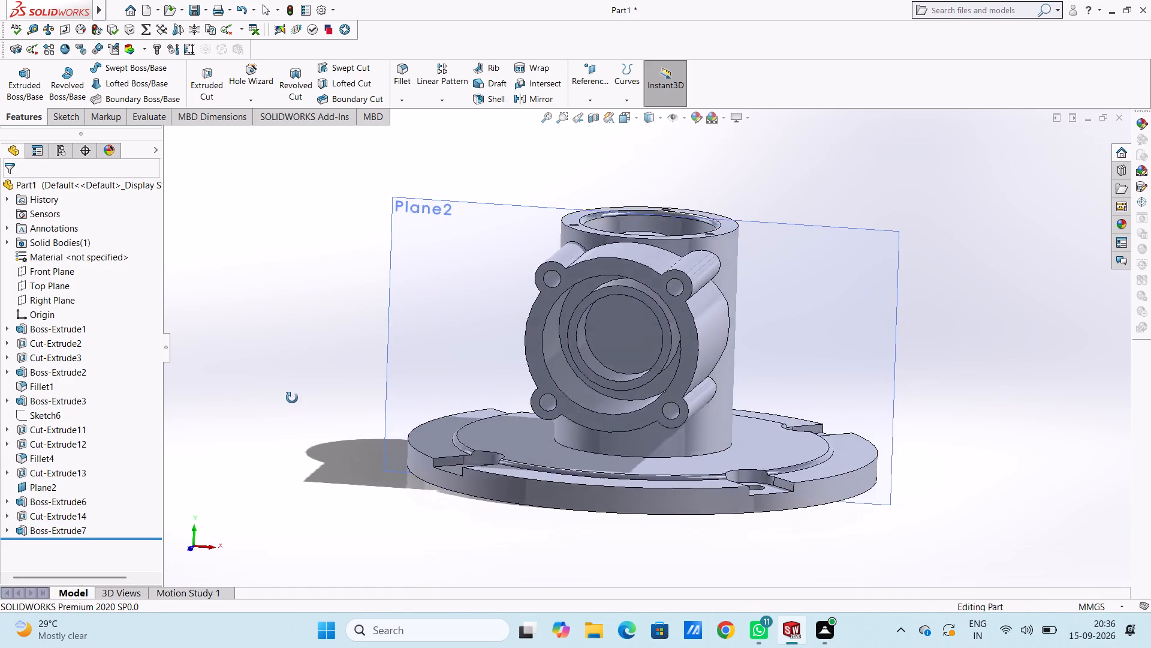
middle_click_drag(292, 398, 288, 389)
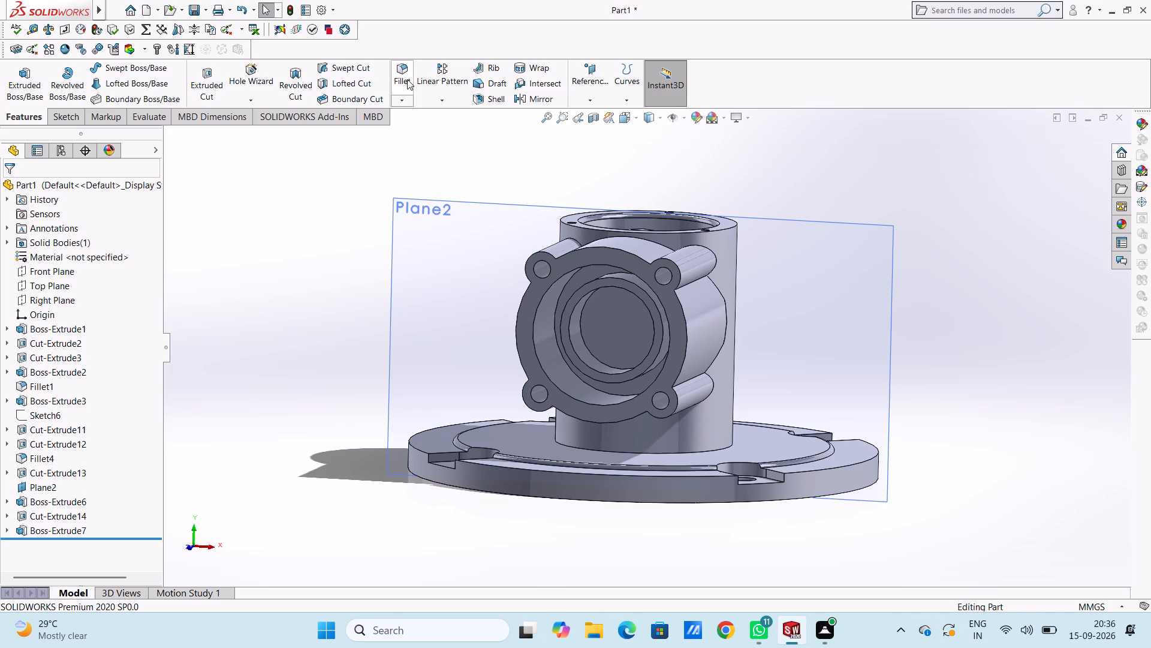
left_click(407, 78)
left_click(563, 293)
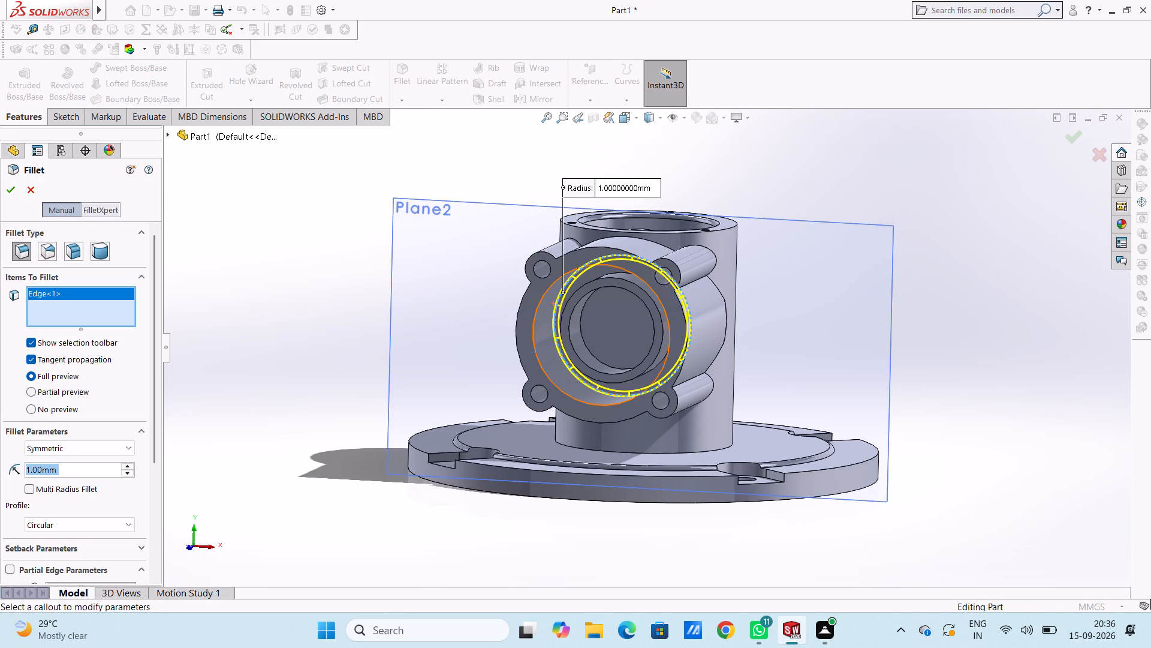
key("5")
key("Return")
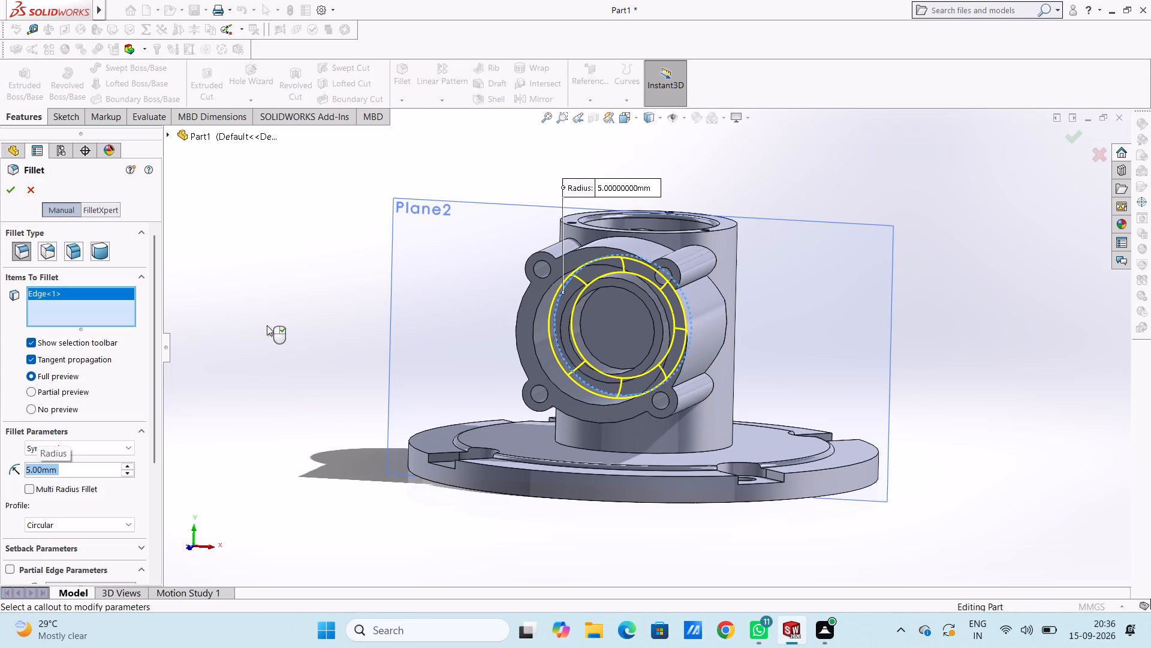
key("3")
key("Return")
key("2")
key("Return")
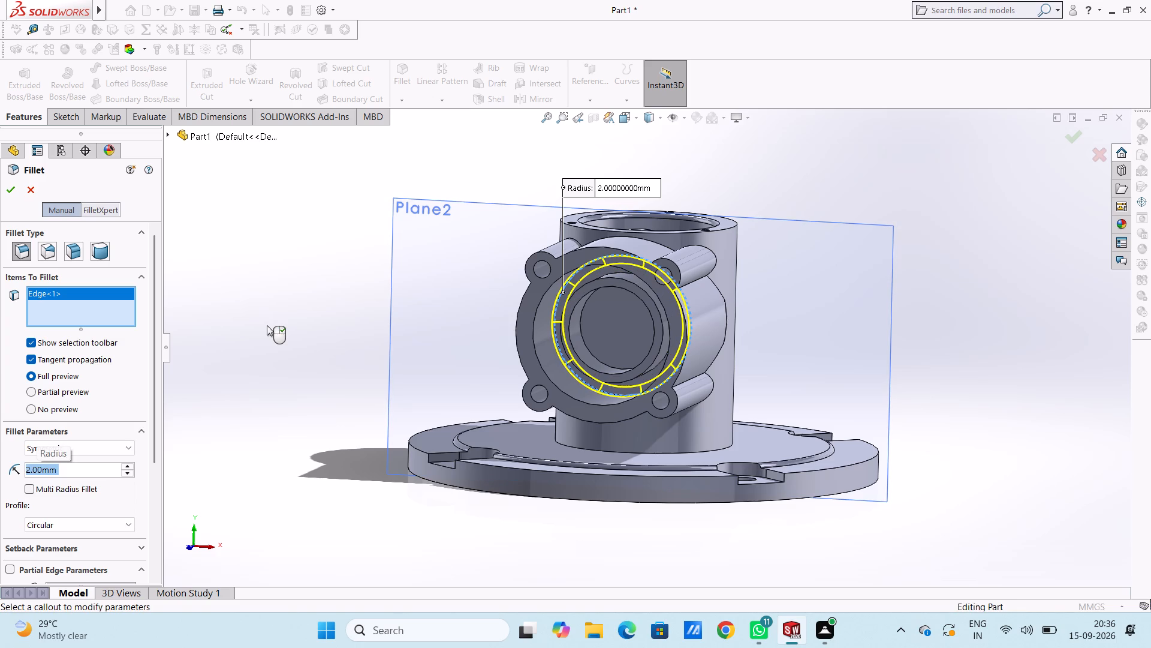
left_click(12, 191)
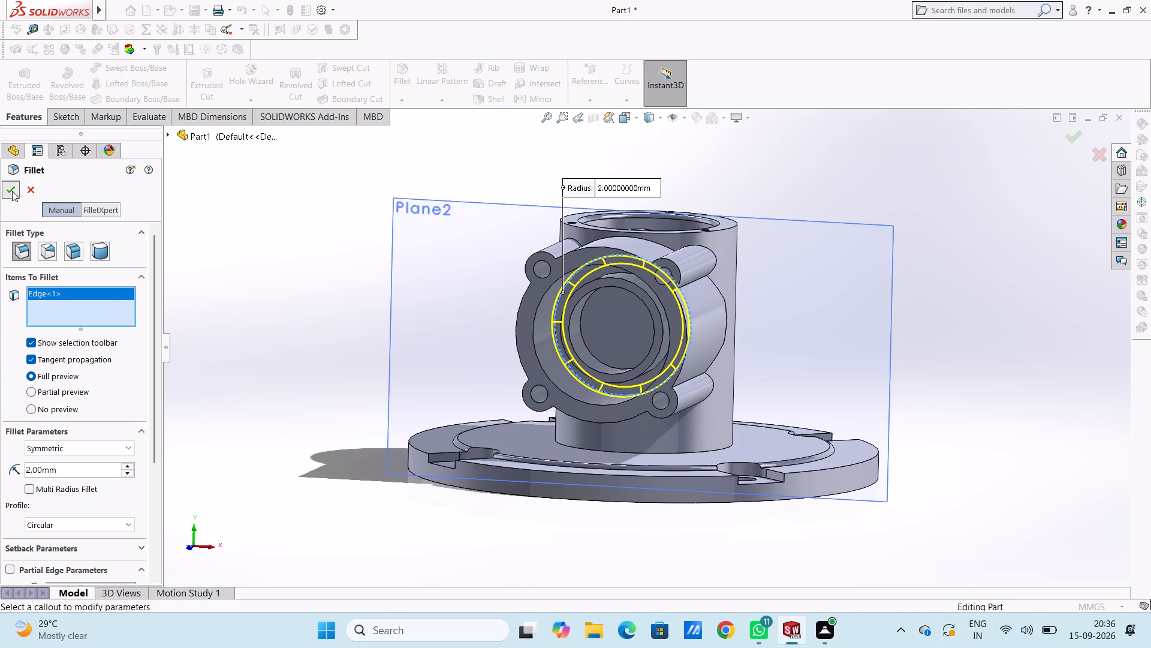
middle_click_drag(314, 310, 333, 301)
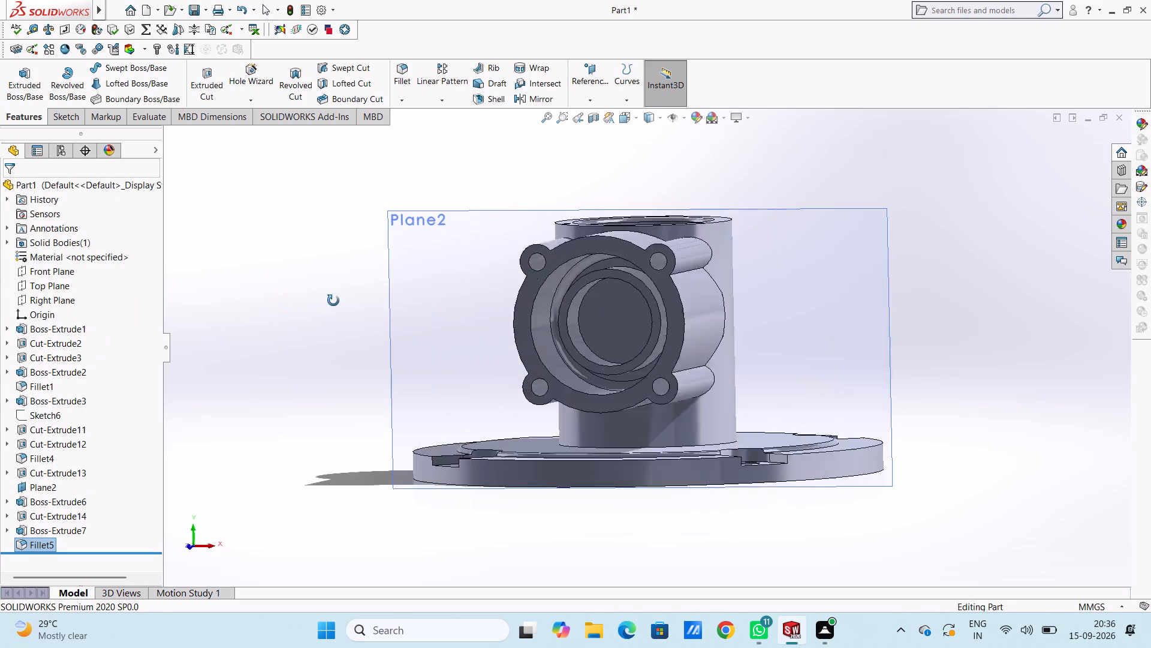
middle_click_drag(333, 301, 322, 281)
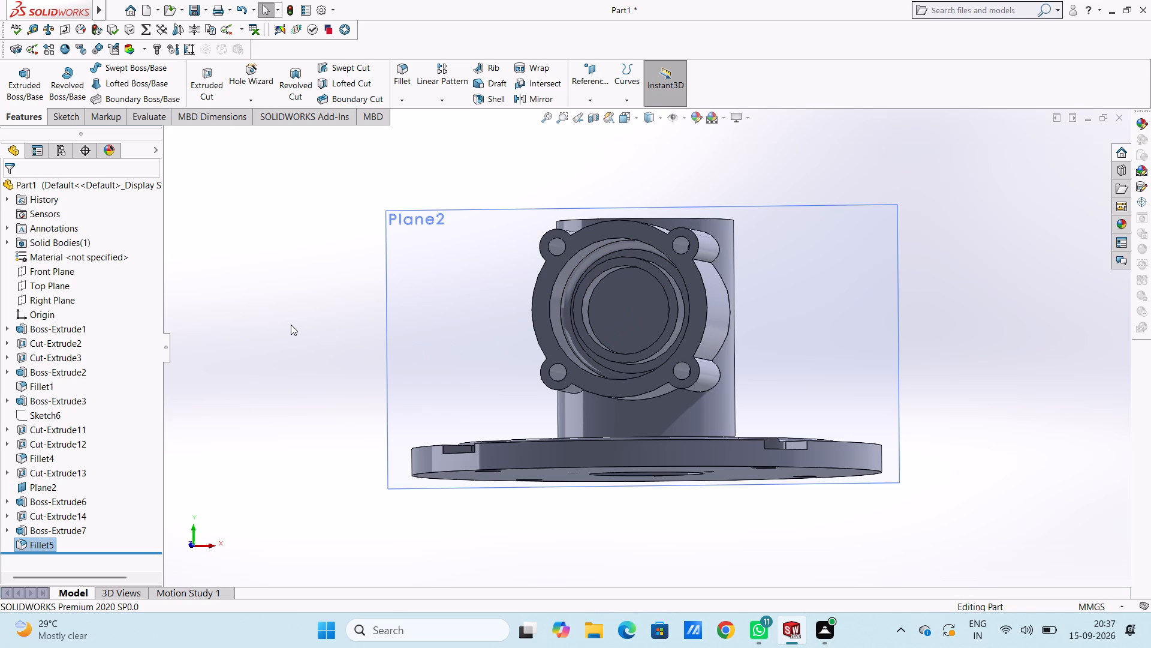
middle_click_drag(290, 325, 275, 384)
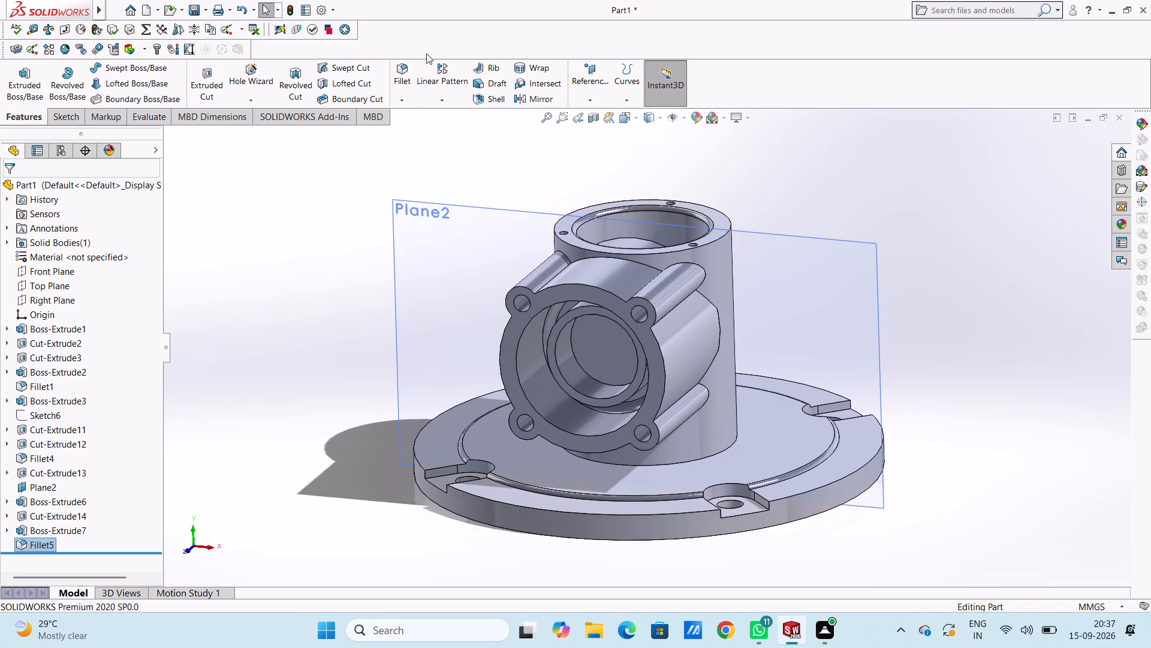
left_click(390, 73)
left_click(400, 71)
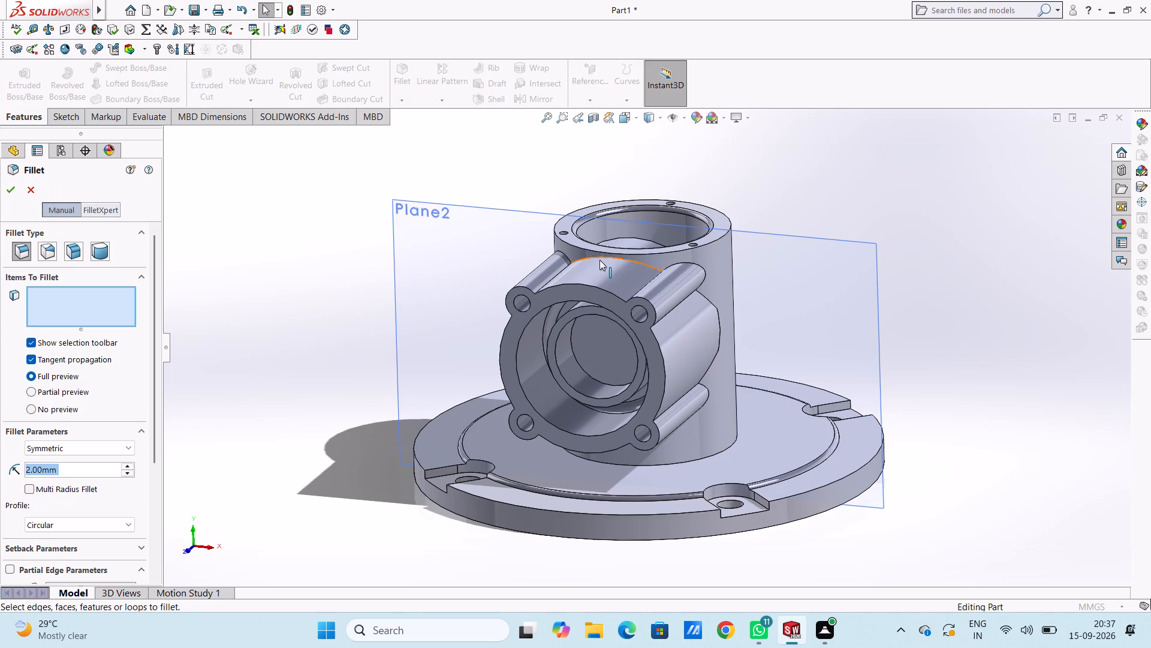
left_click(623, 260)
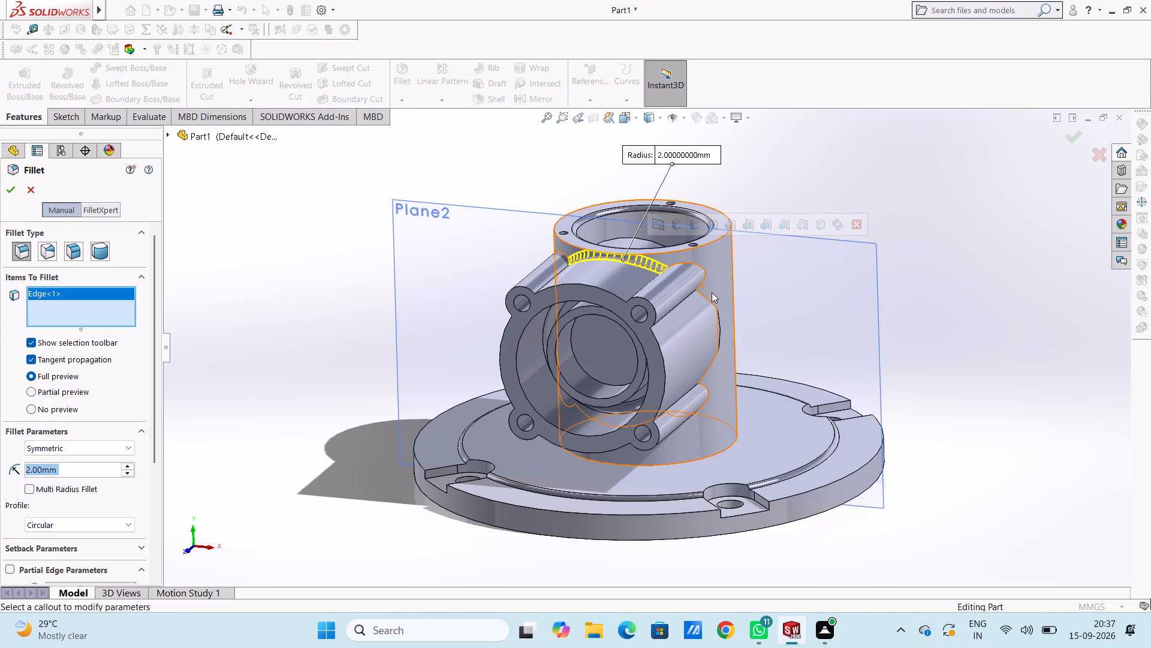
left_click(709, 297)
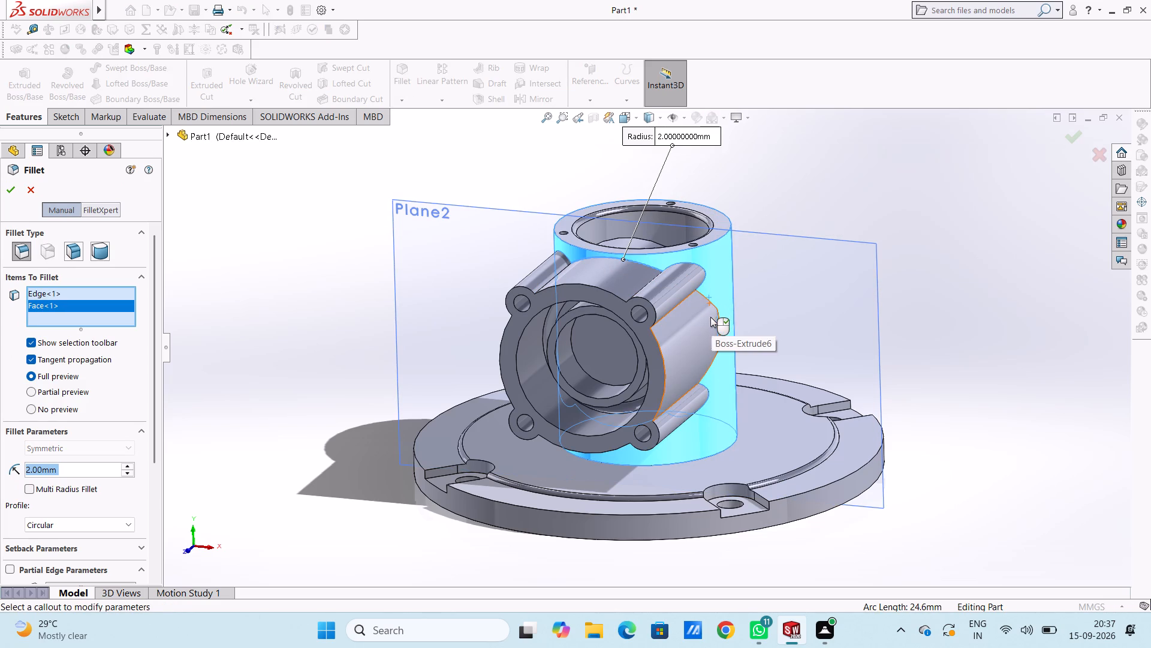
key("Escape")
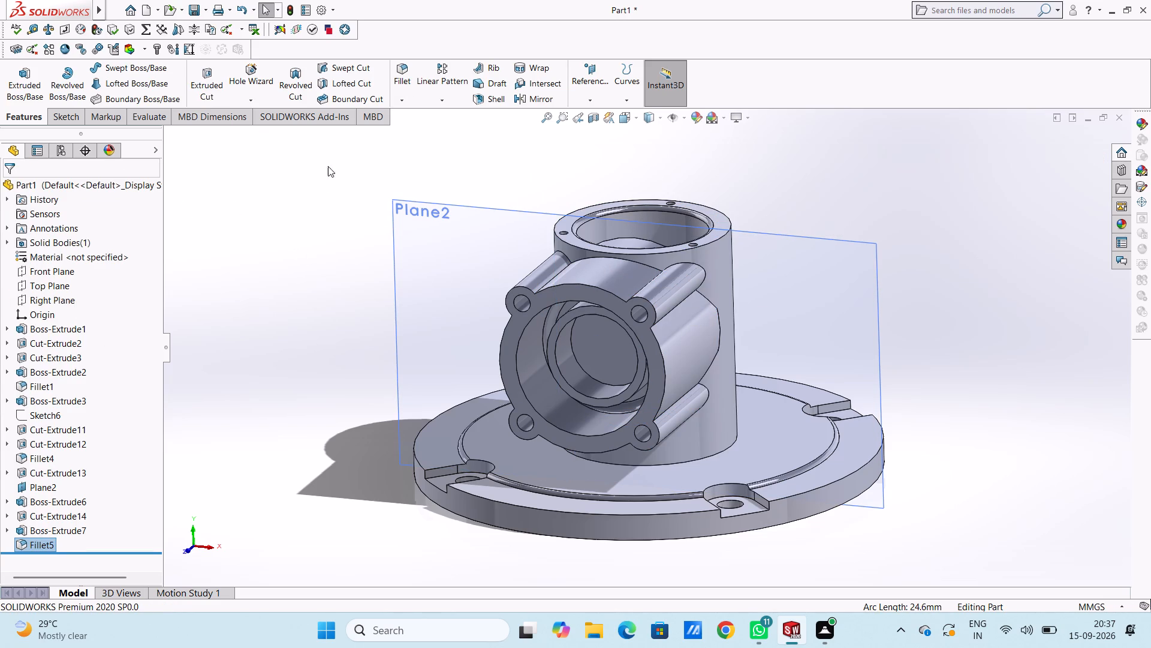
Fillet three edges where the side boss's round wall meets the cylinder, above and on both sides, with a 2 mm radius.
left_click(396, 72)
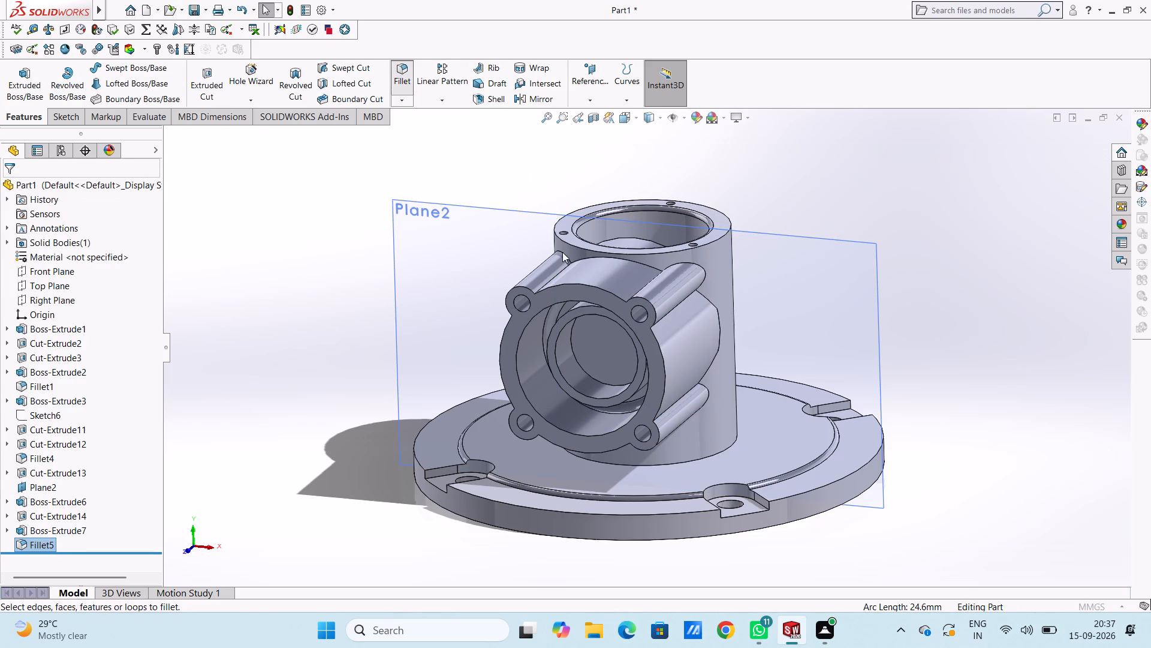
left_click(623, 260)
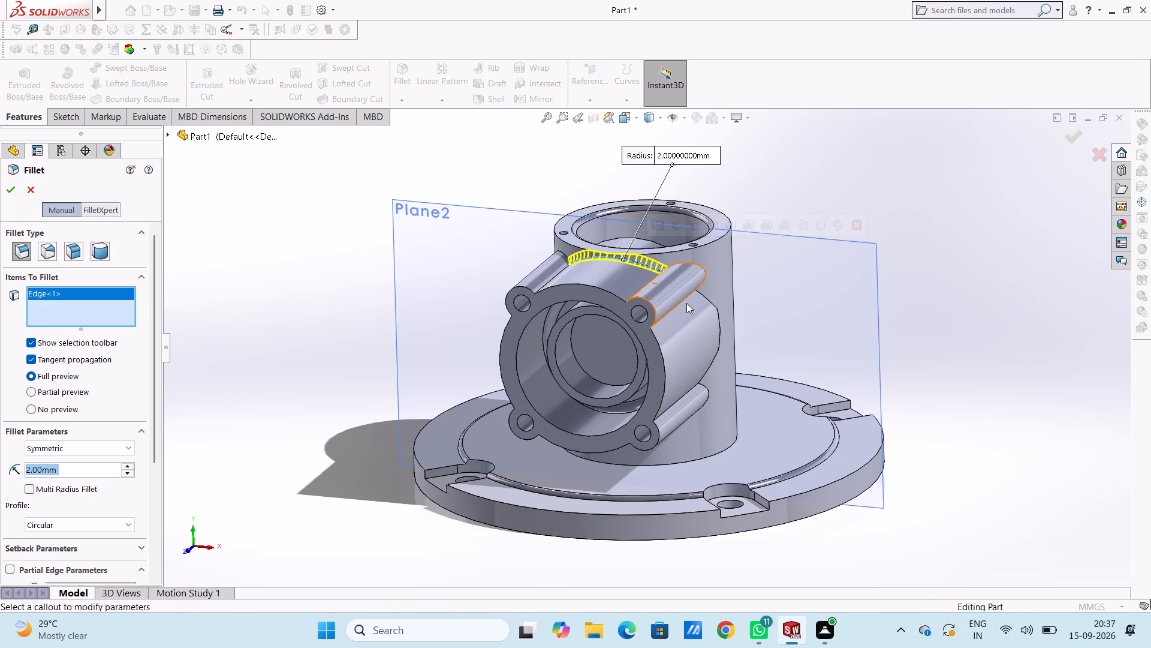
left_click(716, 306)
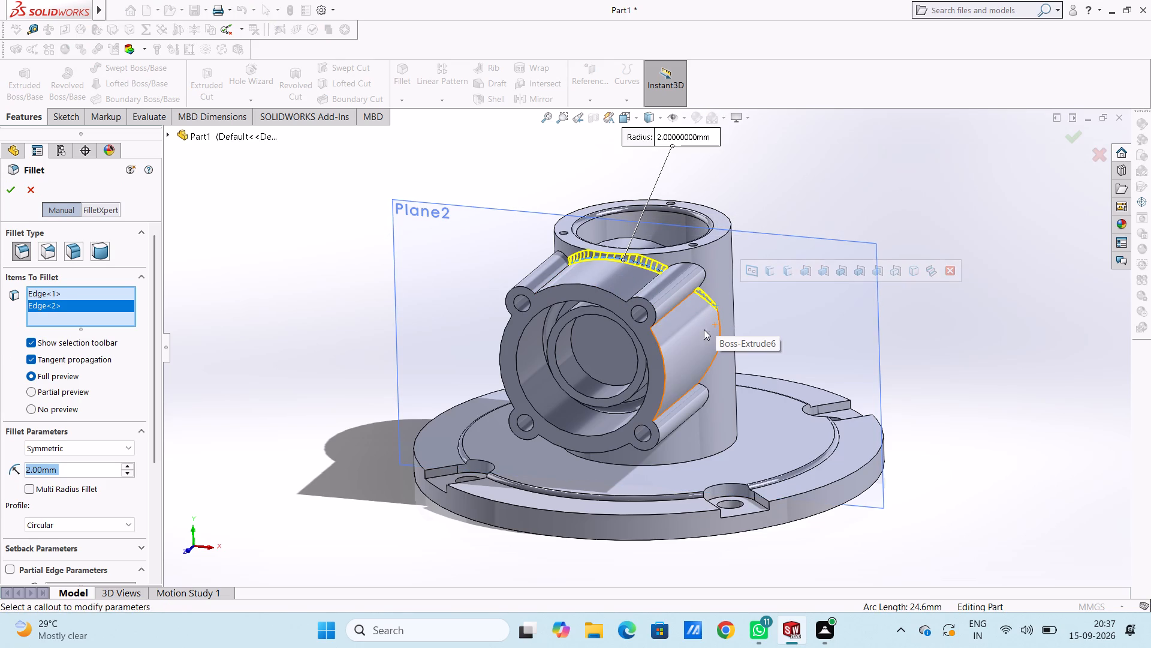
middle_click_drag(277, 245, 321, 273)
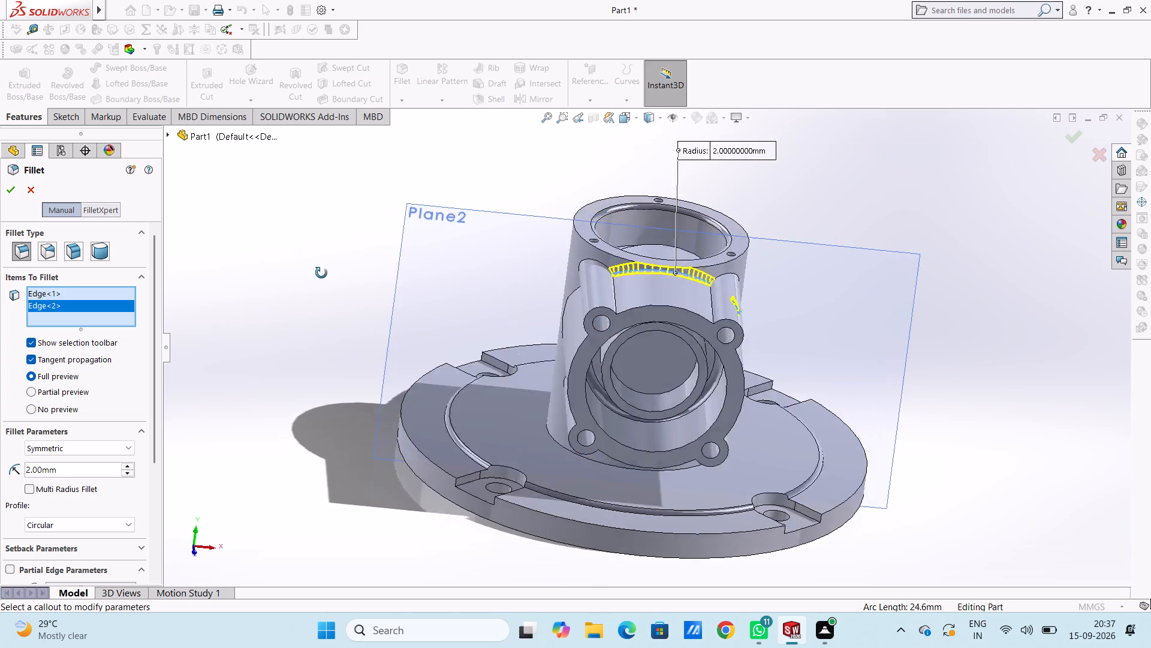
middle_click_drag(321, 273, 340, 287)
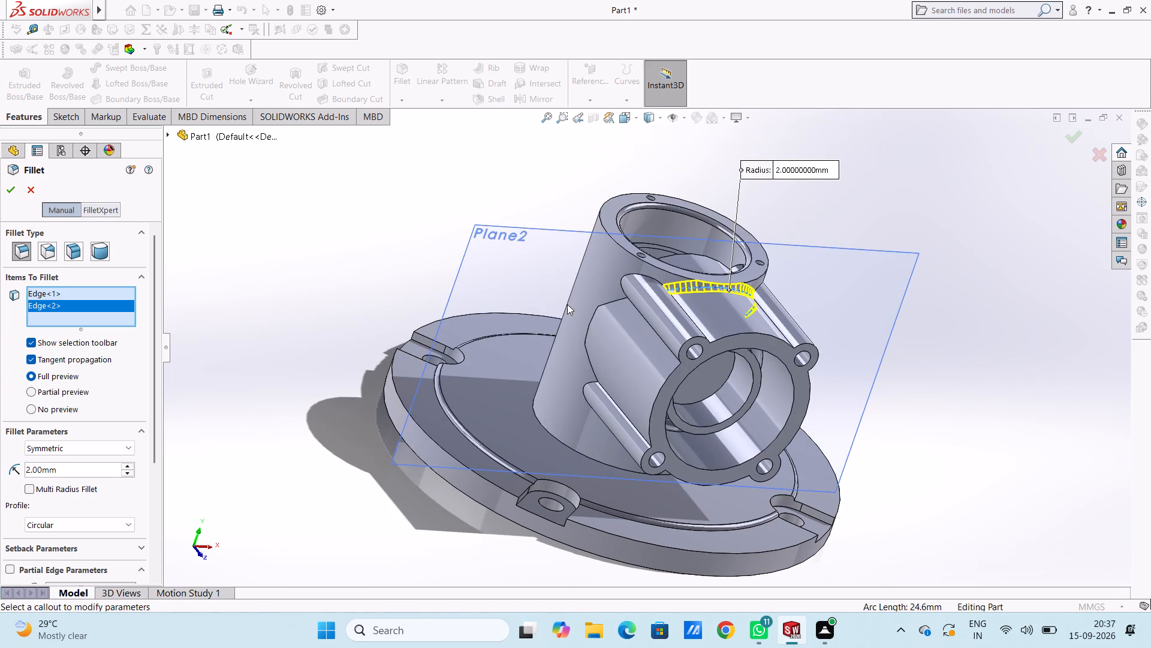
left_click(617, 300)
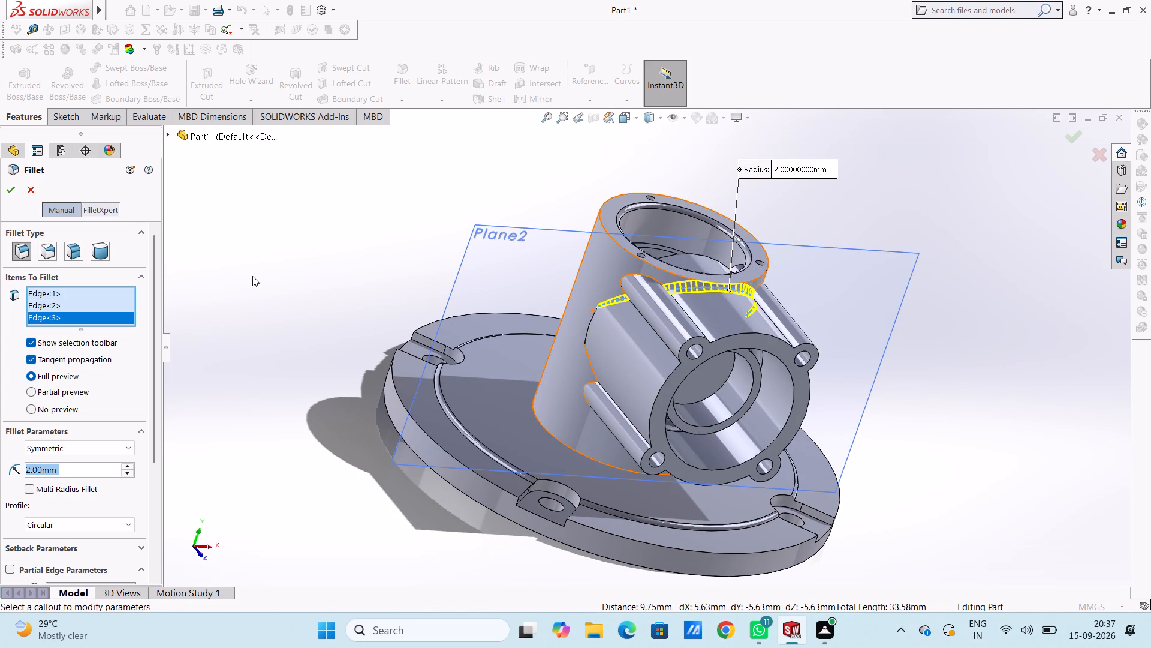
left_click(6, 190)
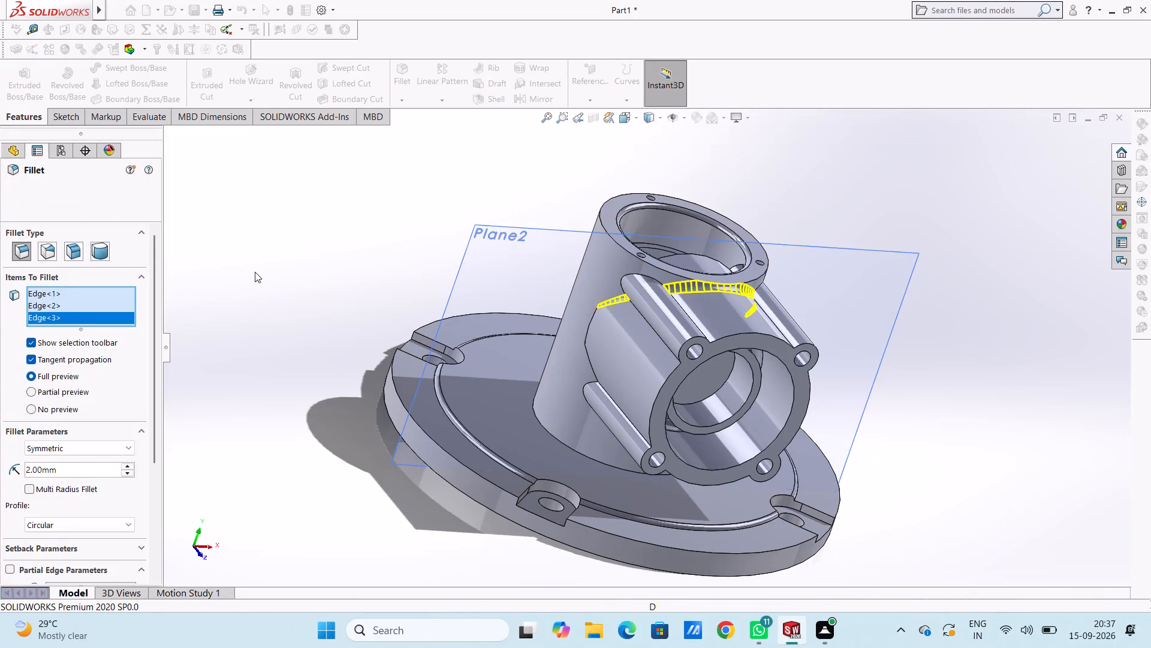
left_click(288, 277)
Fillet the circular edge where the cylinder's outer wall meets the flange with a 2 mm radius.
middle_click_drag(285, 270, 64, 253)
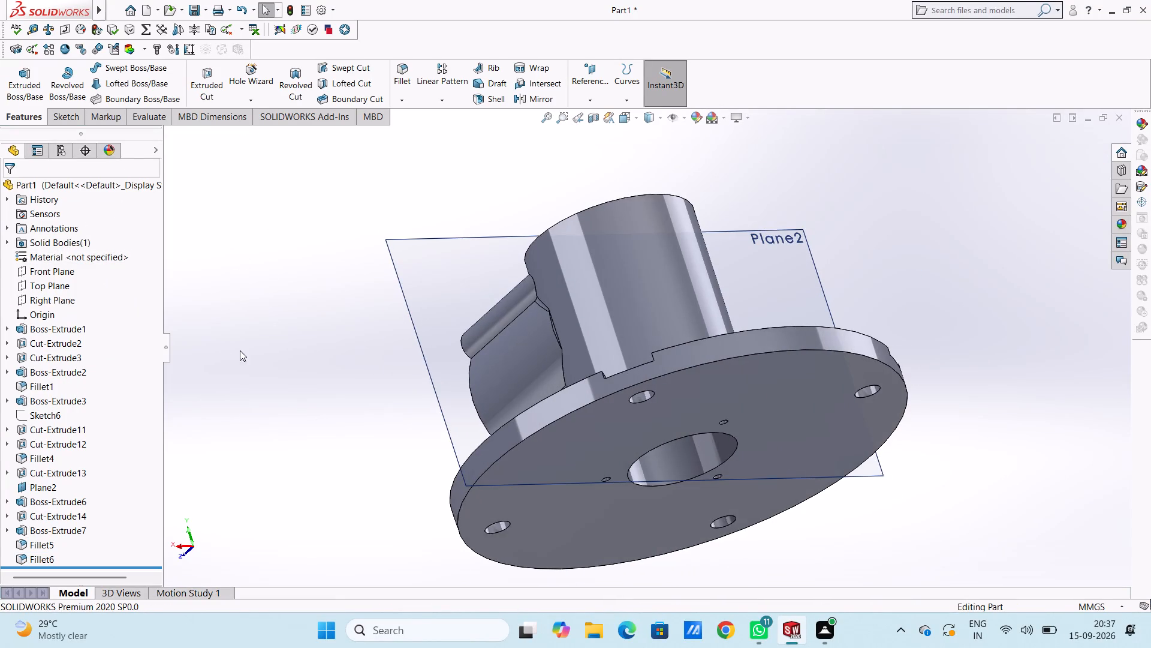
middle_click_drag(335, 292, 519, 338)
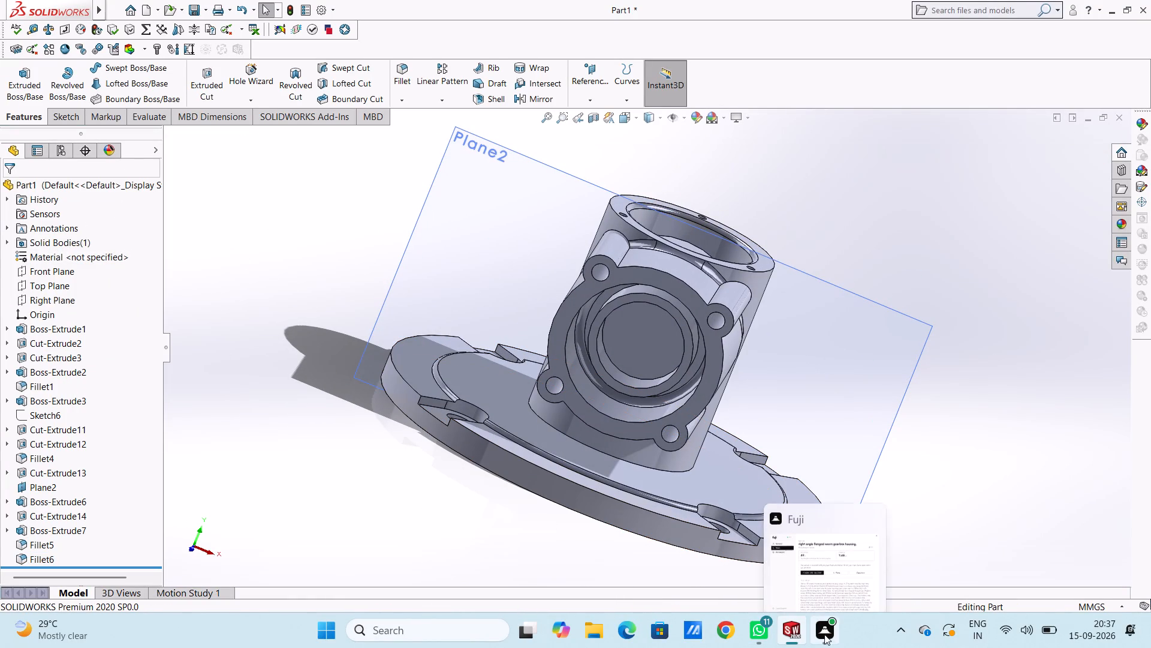
middle_click_drag(971, 288, 812, 257)
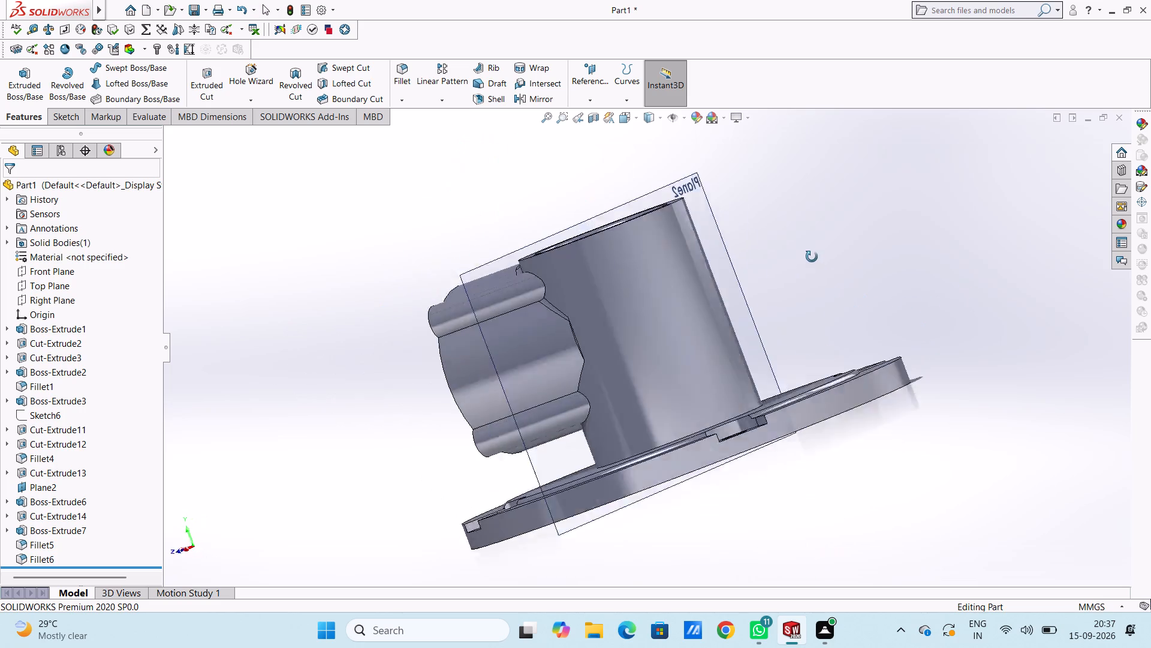
middle_click_drag(812, 257, 1001, 134)
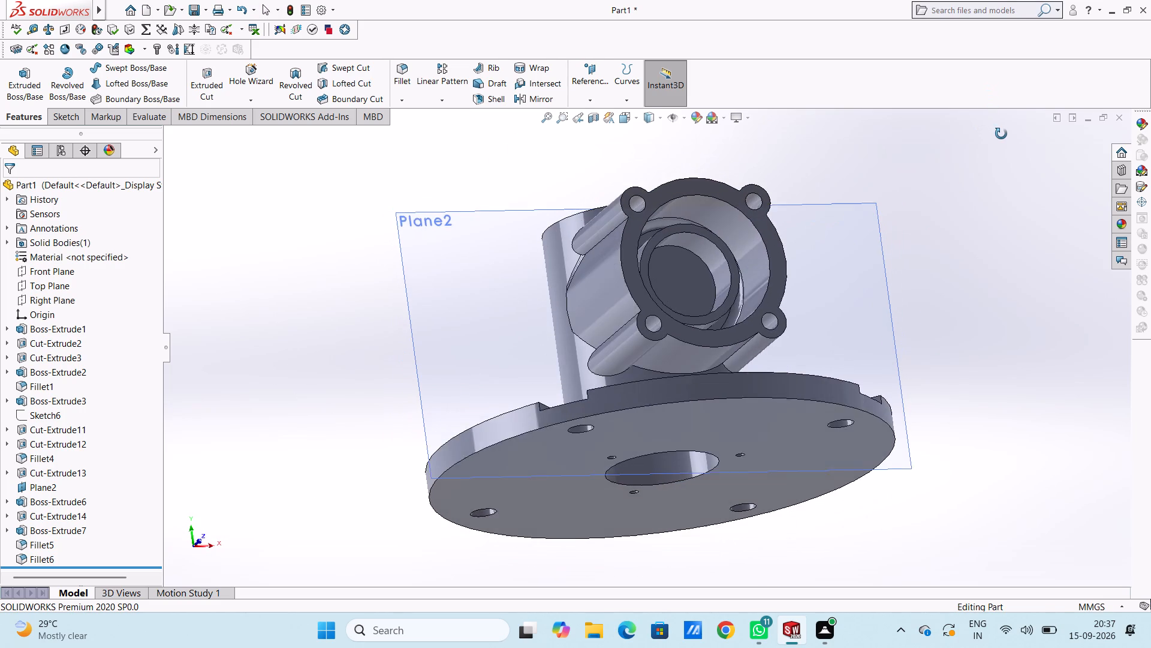
middle_click_drag(1001, 134, 918, 226)
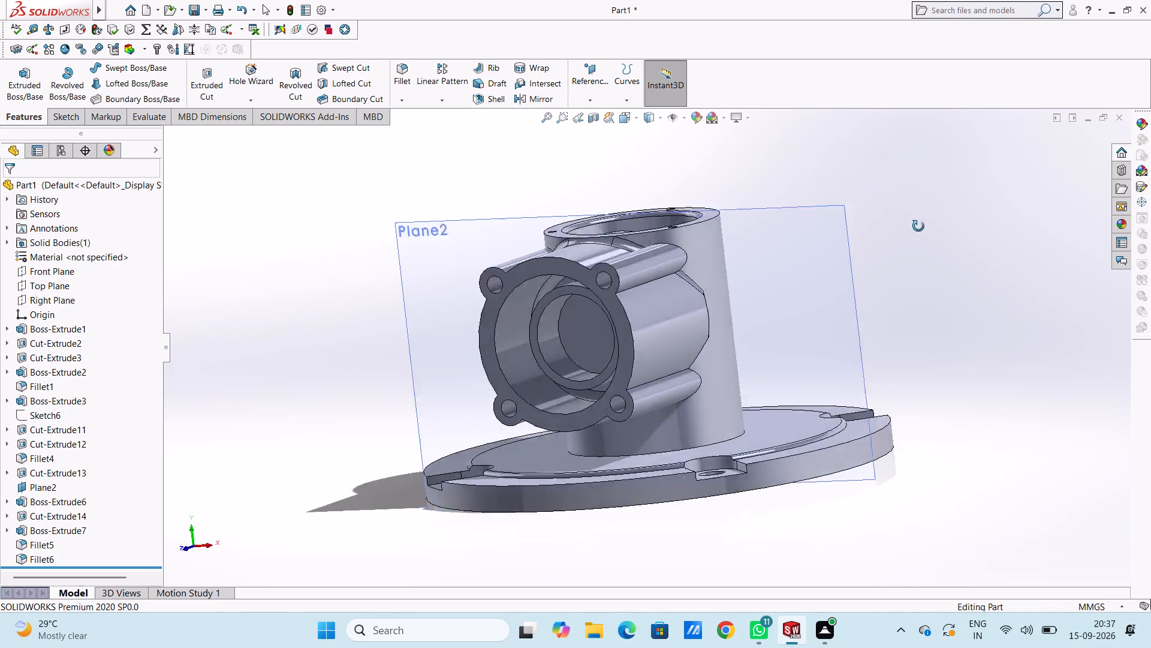
middle_click_drag(918, 226, 885, 267)
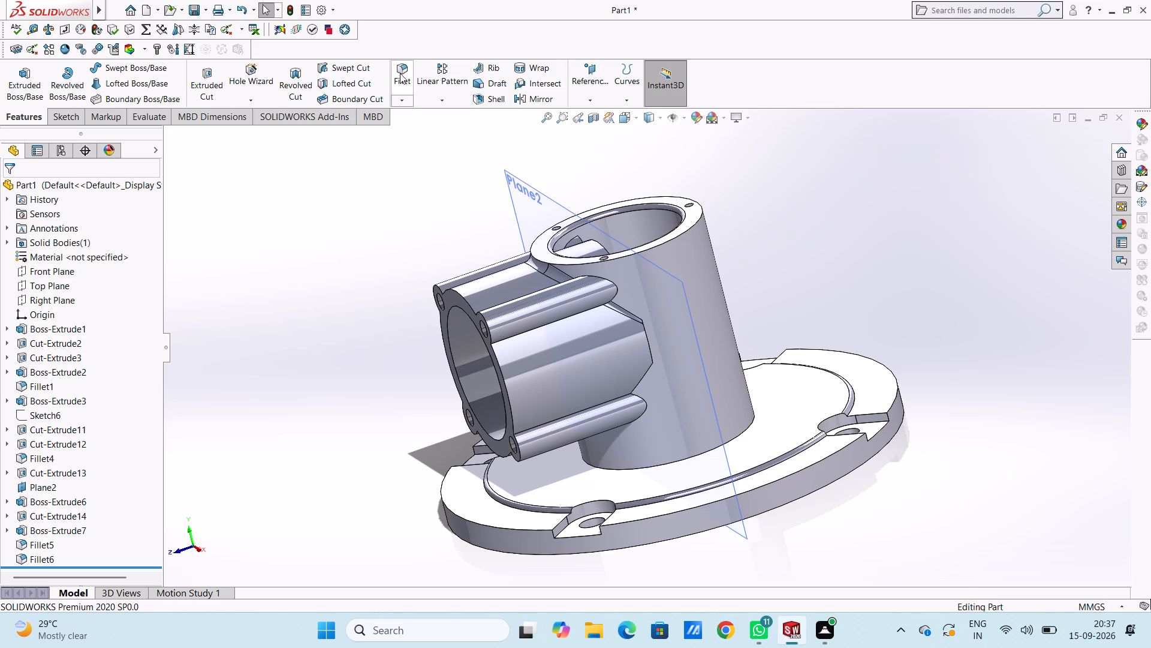
left_click(403, 68)
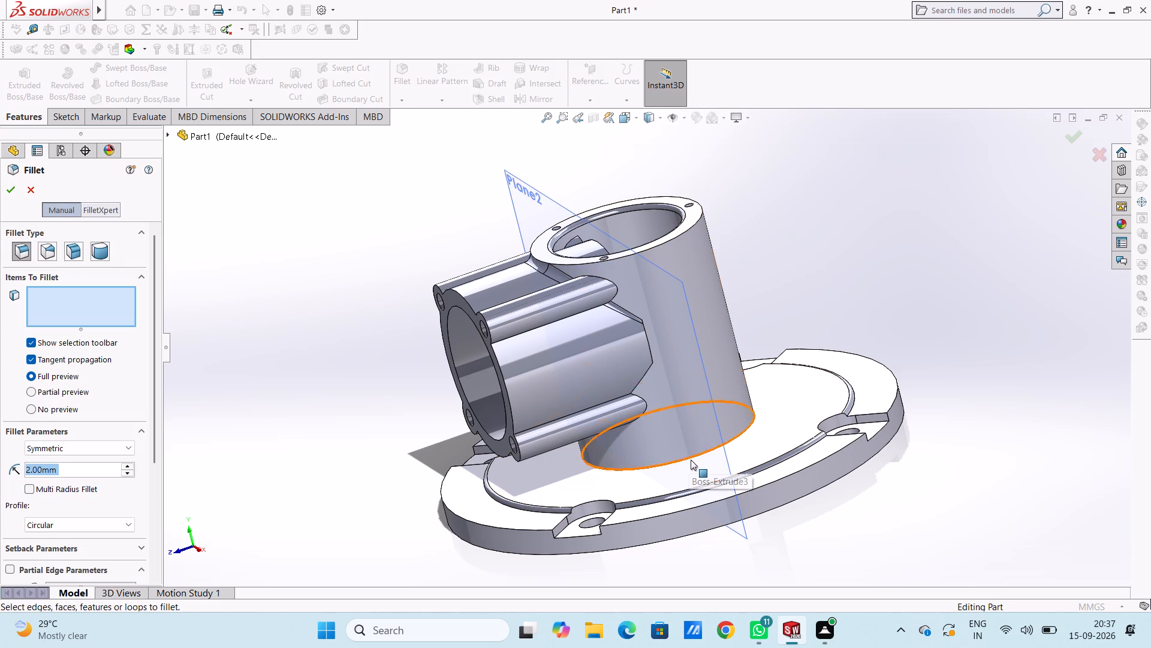
left_click(691, 459)
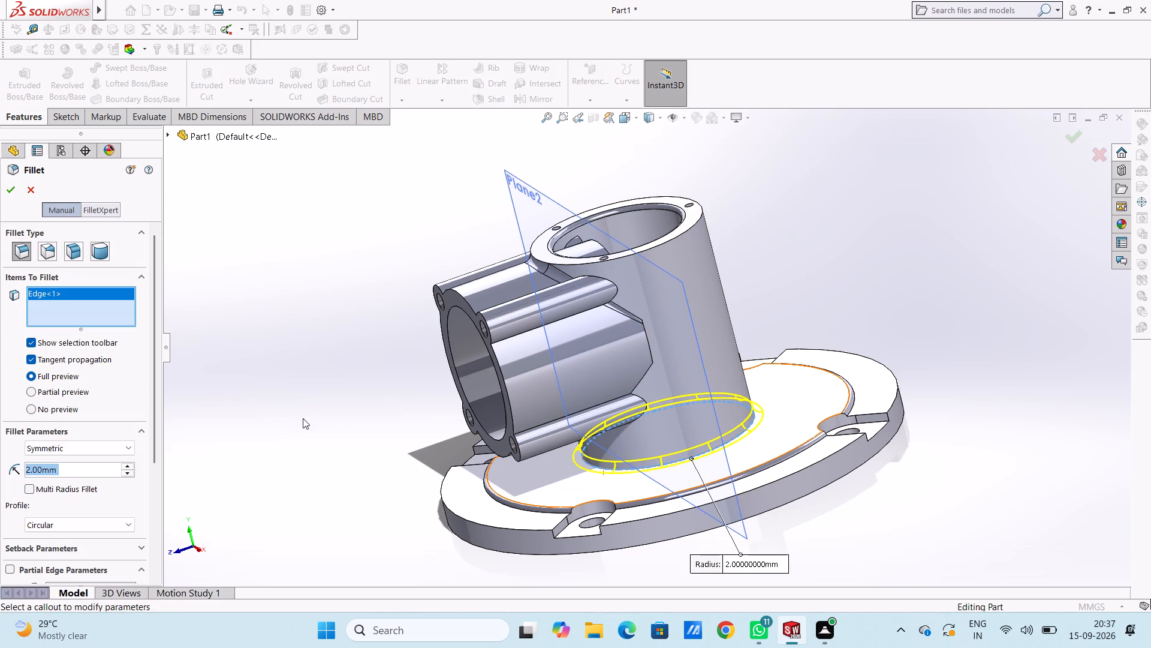
left_click(3, 191)
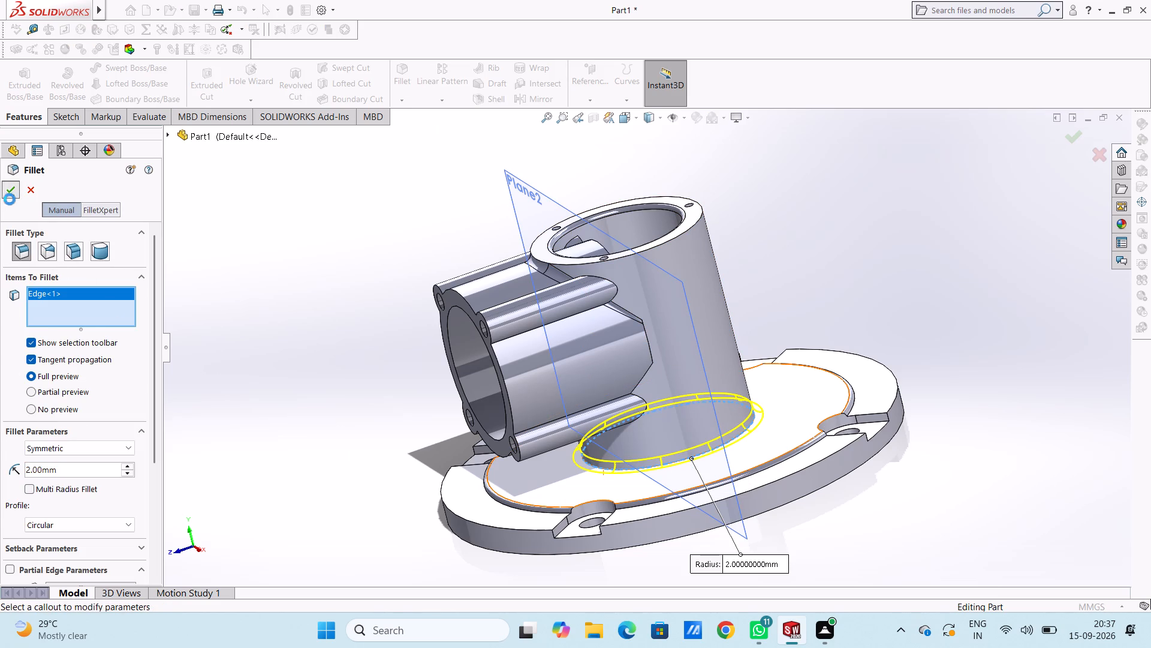
Examine the filleted part from several angles, finishing in the standard front view.
left_click(329, 365)
middle_click_drag(331, 364, 433, 360)
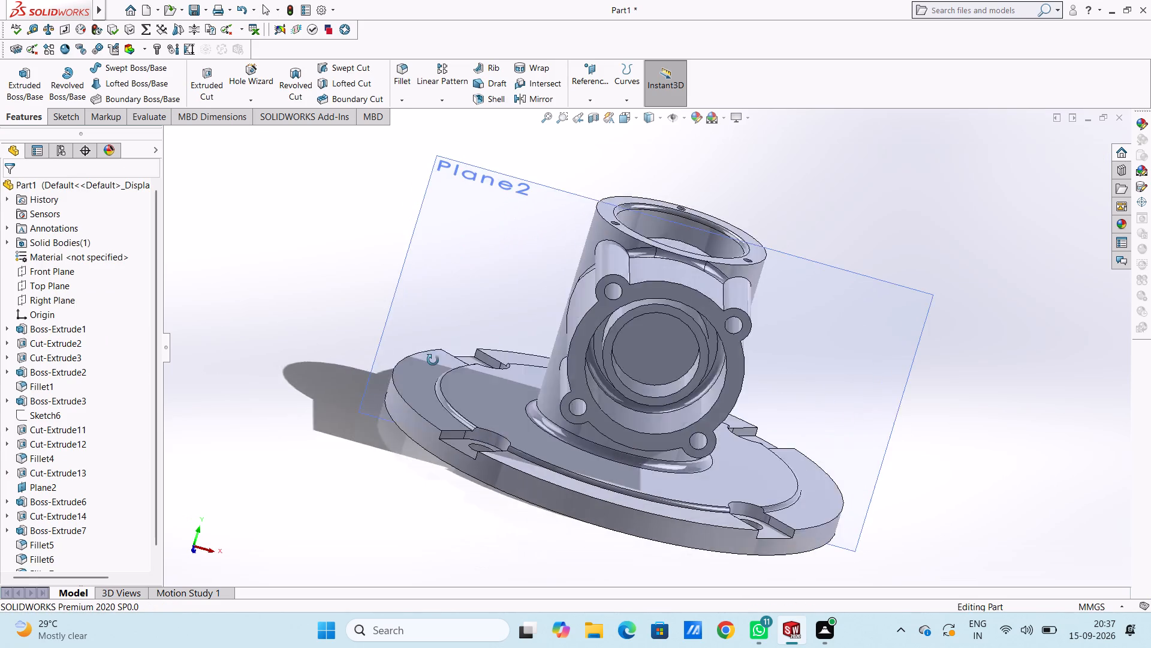
middle_click_drag(433, 360, 425, 320)
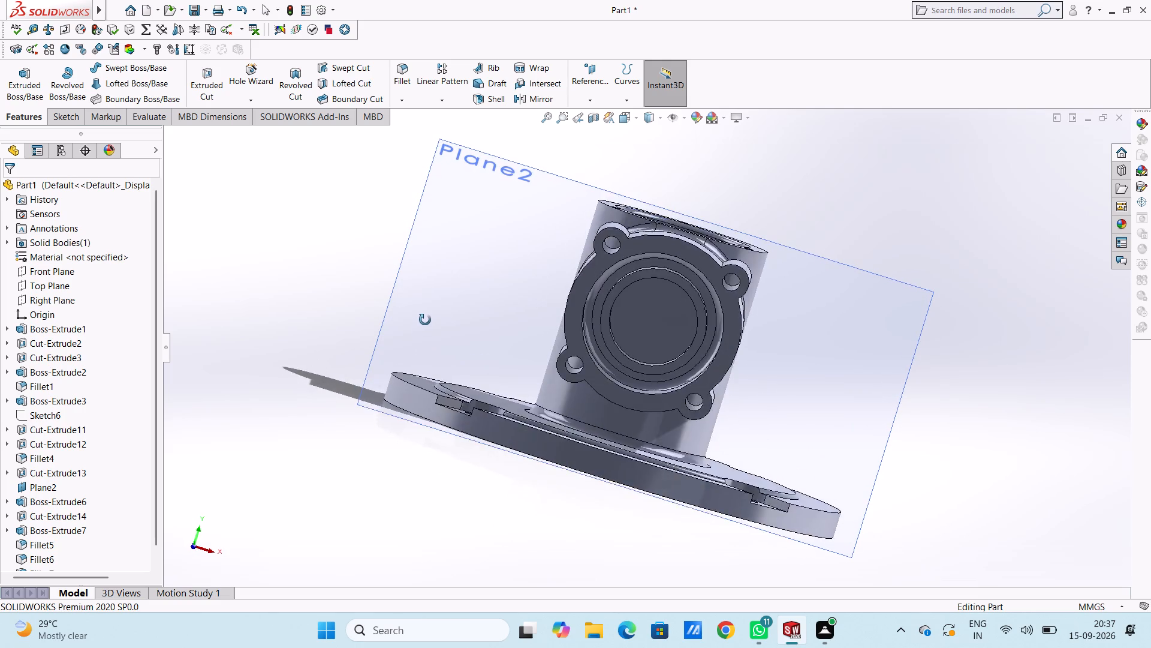
middle_click_drag(425, 320, 398, 342)
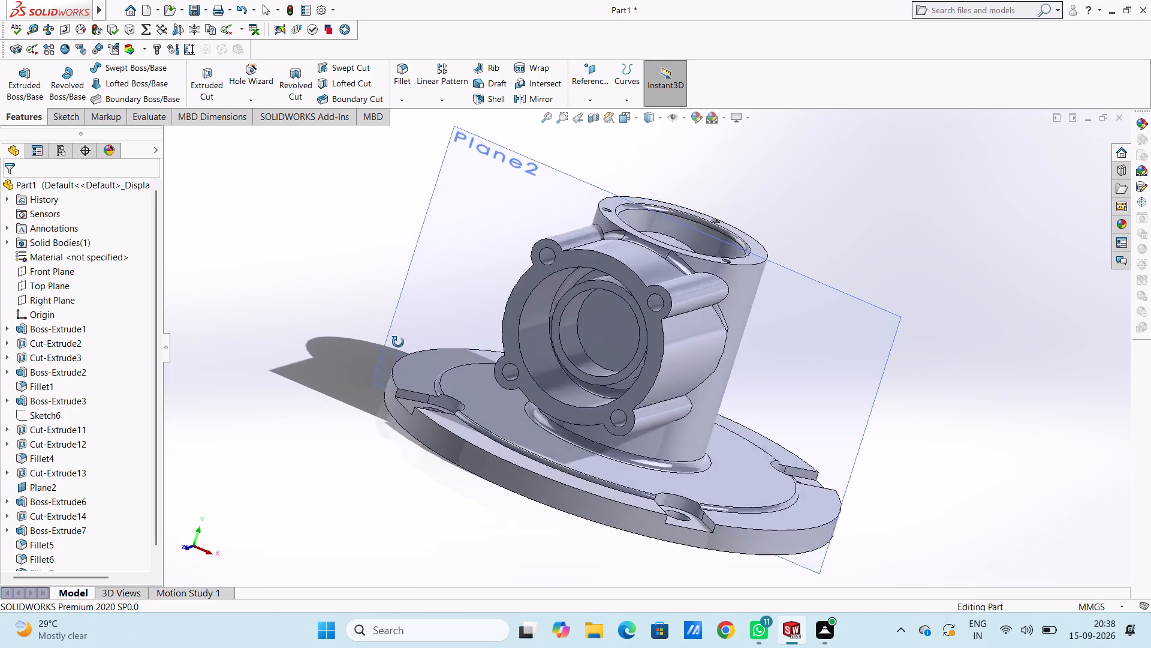
middle_click_drag(398, 342, 418, 340)
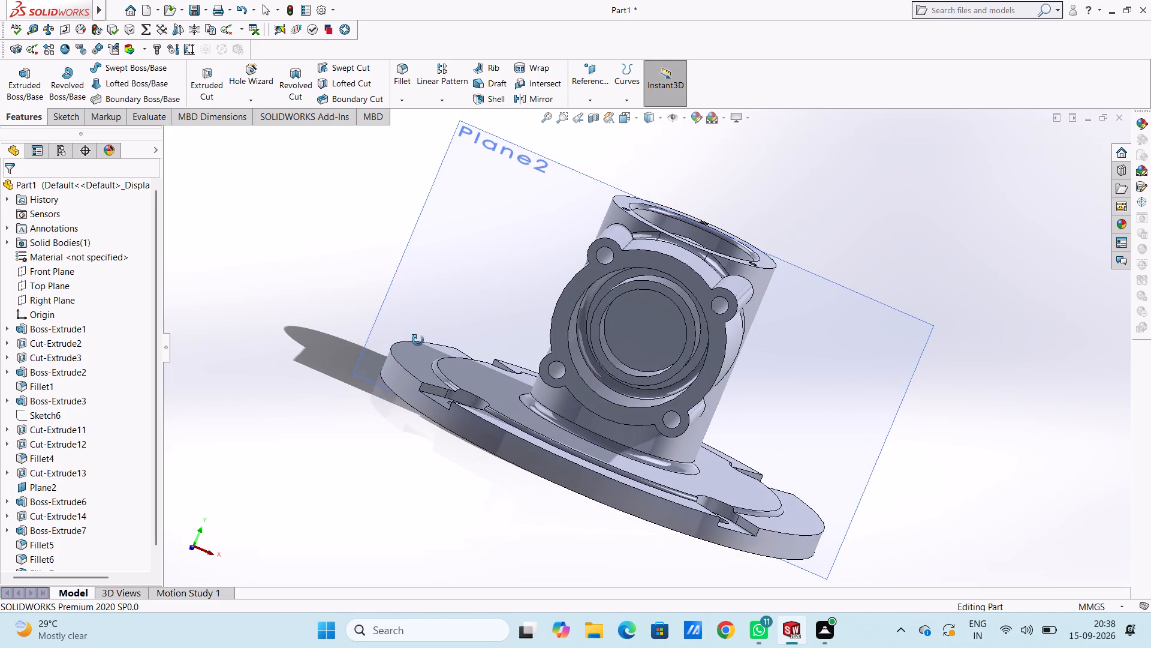
middle_click_drag(418, 340, 420, 345)
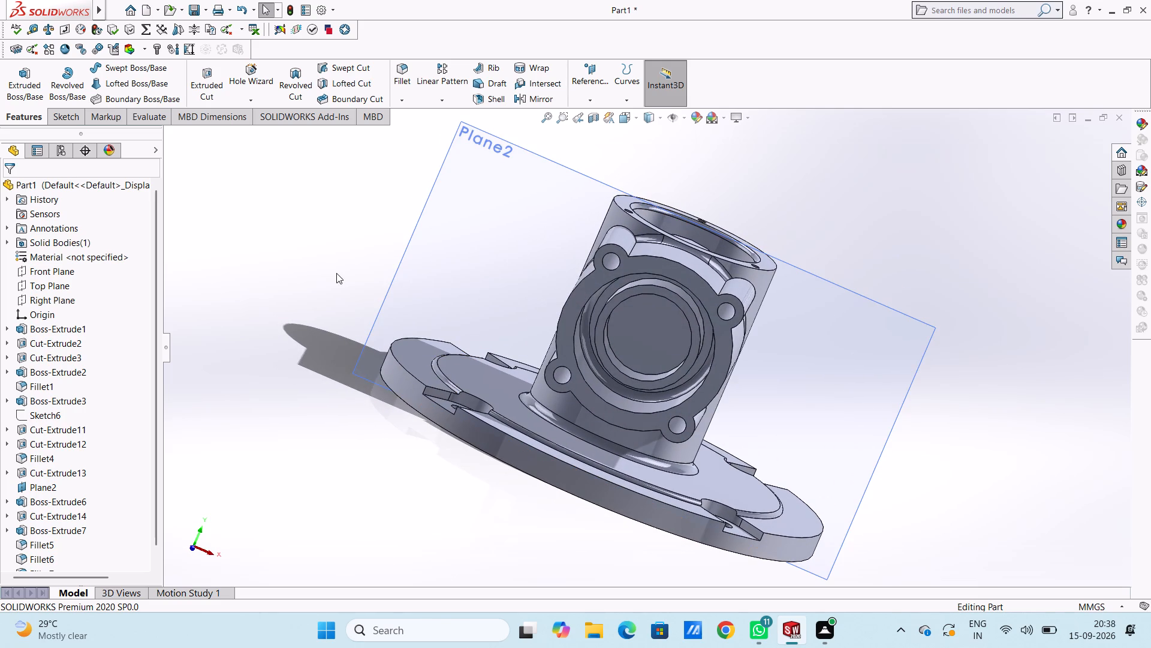
key("ctrl+1")
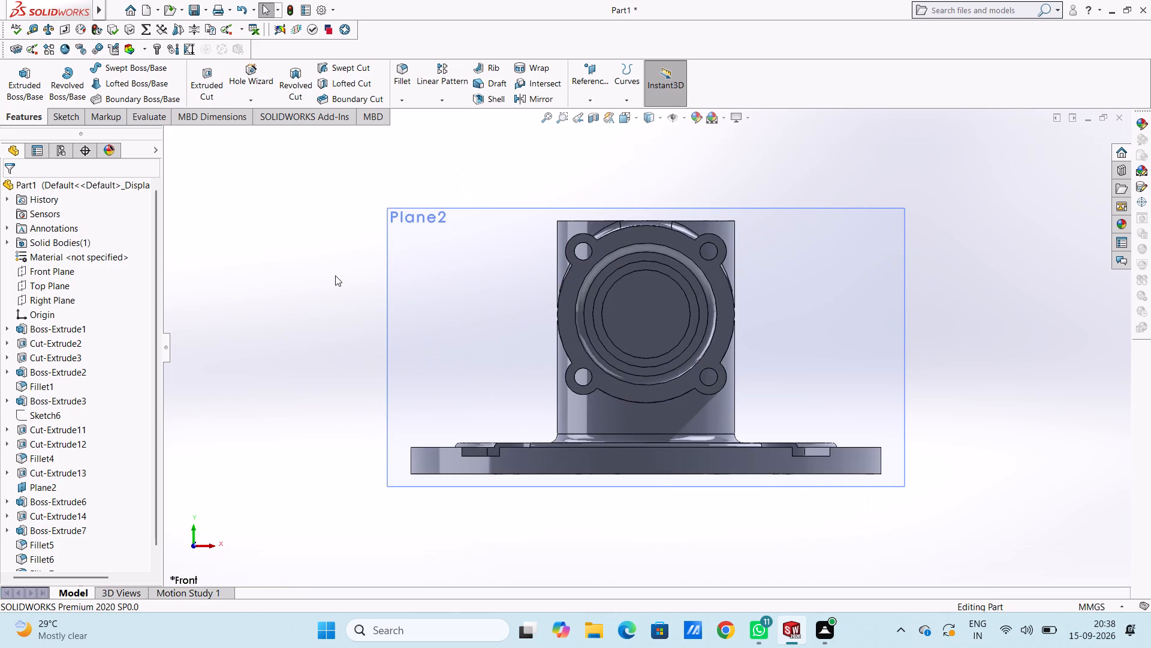
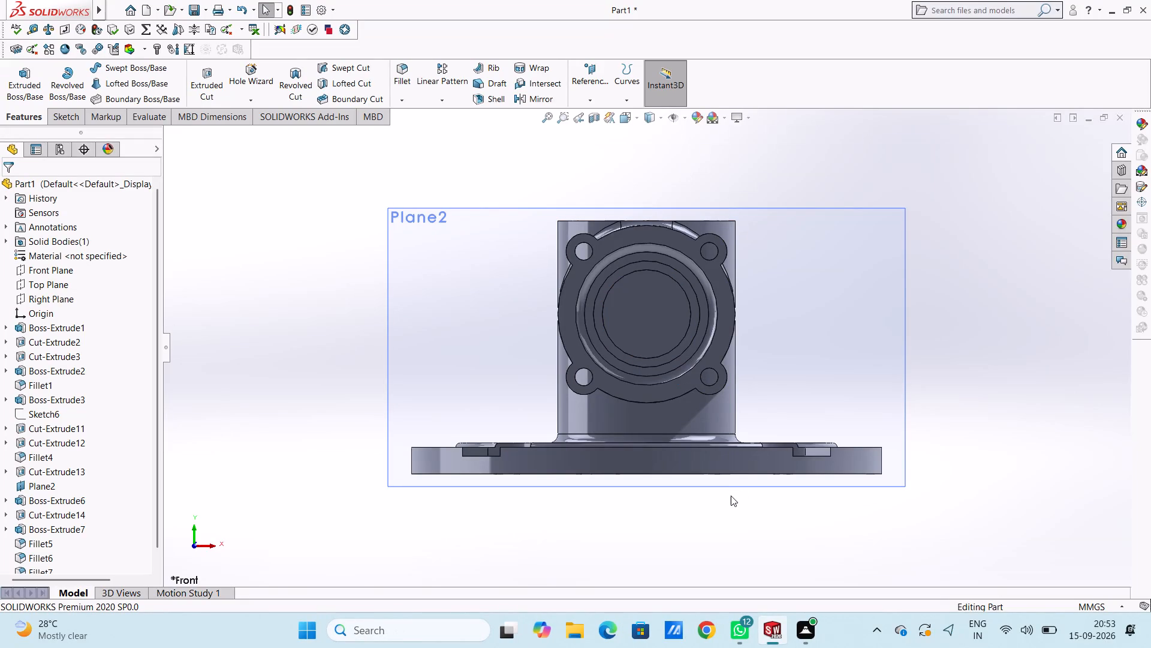
Undo the last three fillets and the preceding boss extrusion, going back to the open sketch of two concentric circles.
scroll(706, 412, "down", 3)
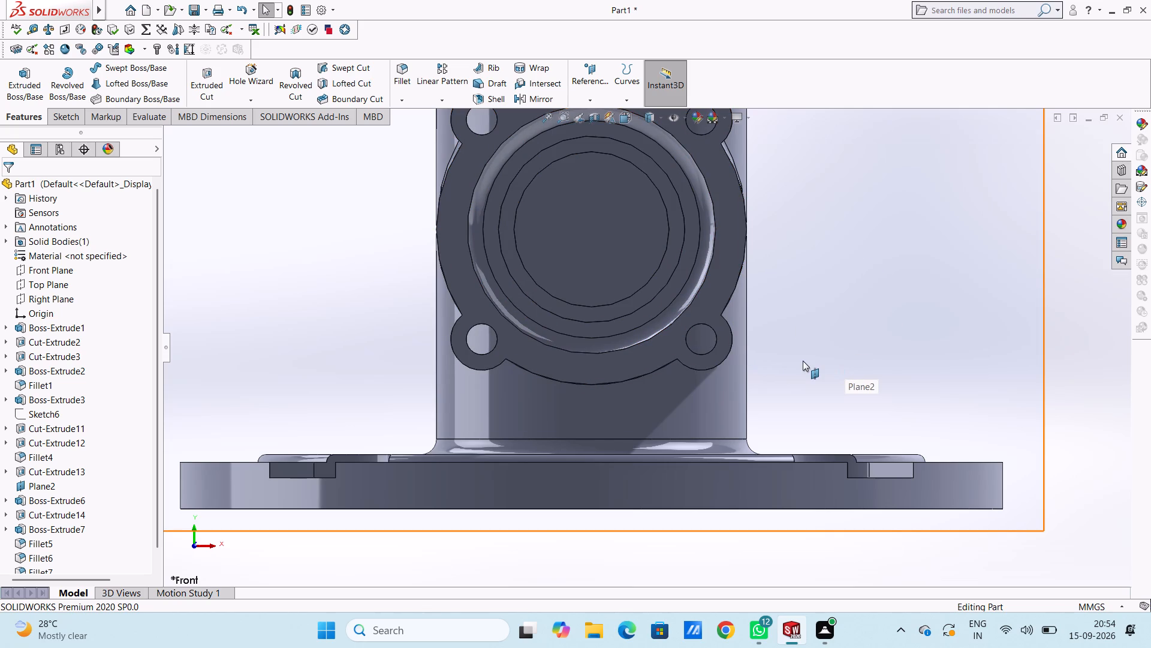
key("ctrl+z")
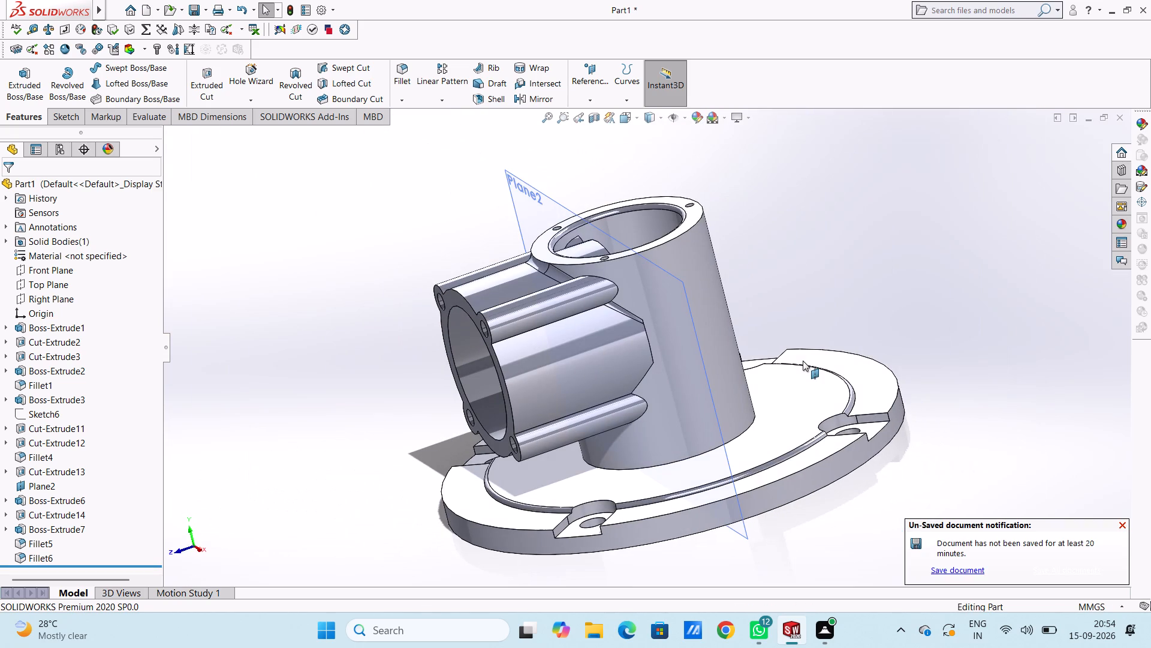
key("ctrl+z")
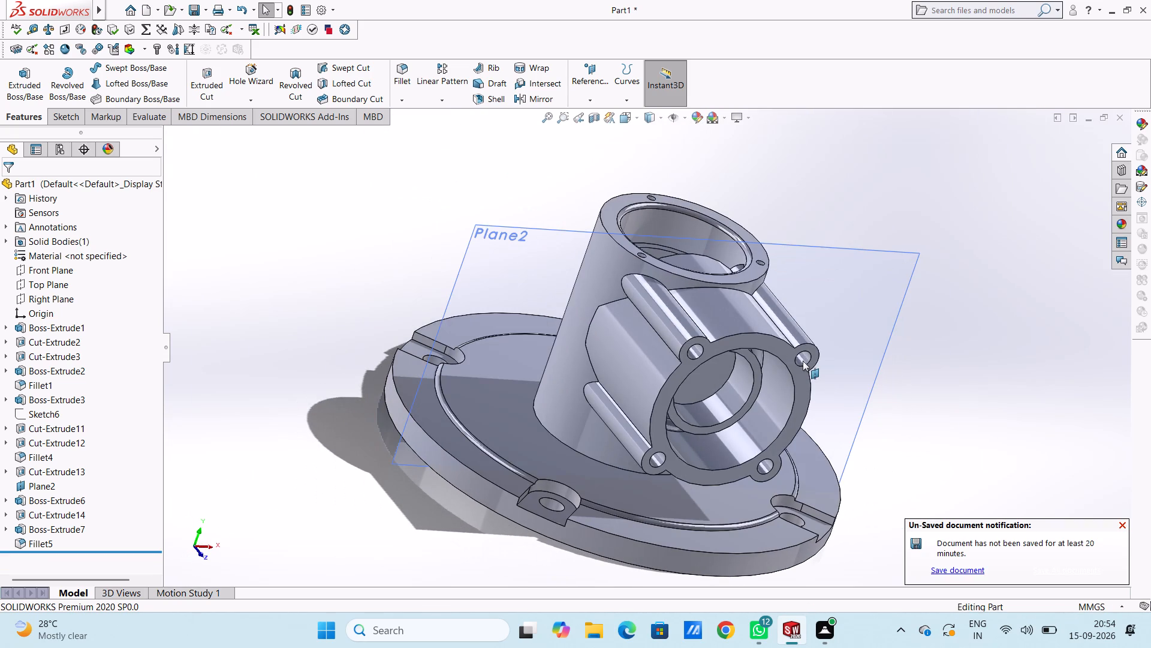
key("ctrl+z")
key("ctrl+z")
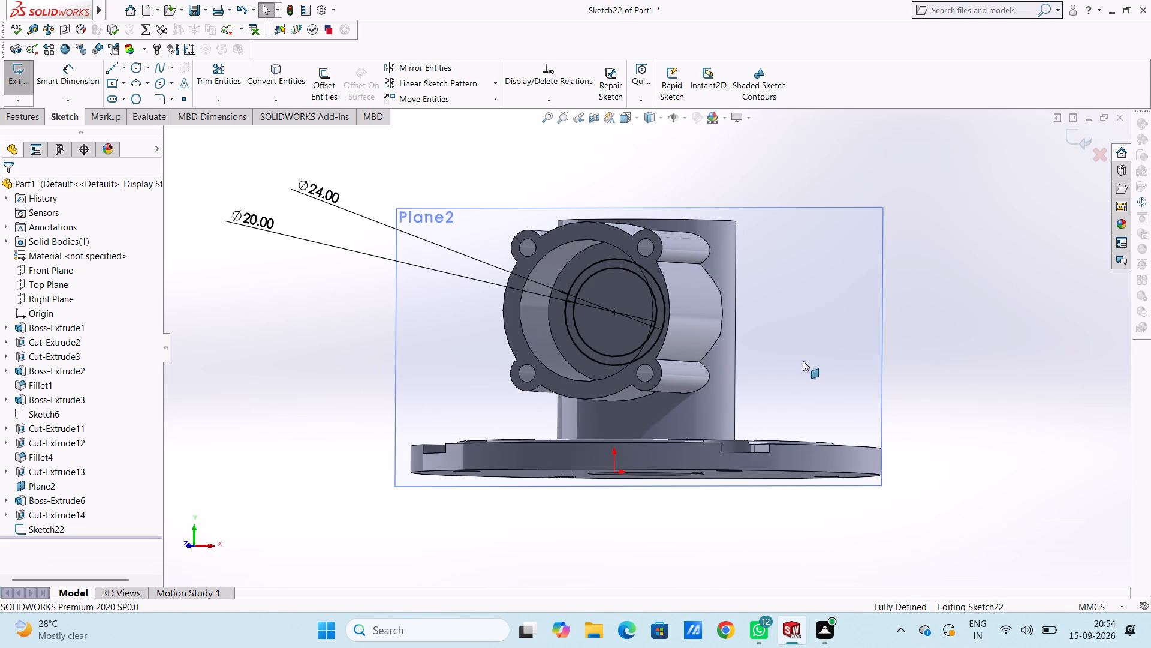
Set the diameters of the two concentric circles to 15 mm for the 20 mm one and 12 mm for the 24 mm one.
double_click(246, 218)
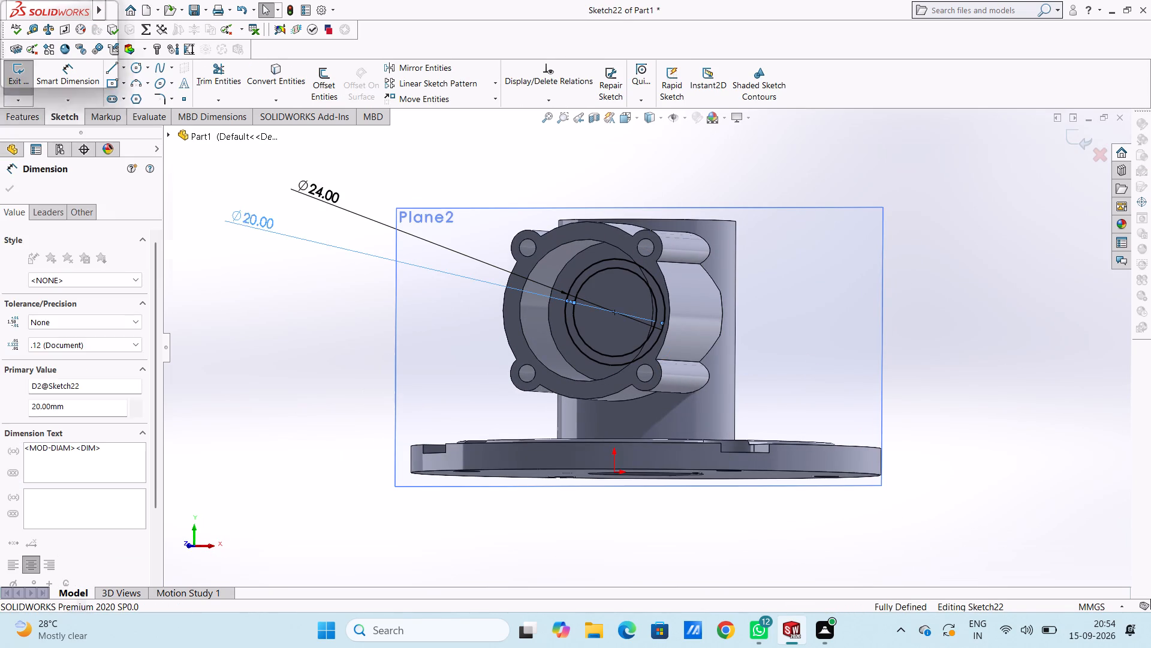
type("15")
key("Return")
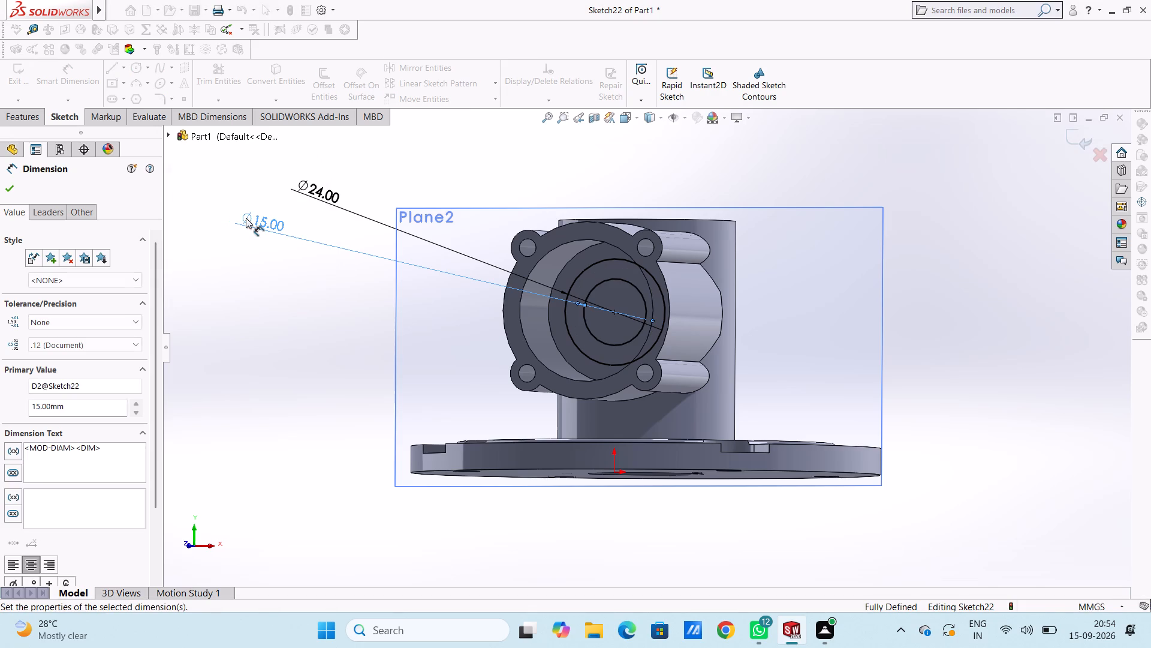
double_click(336, 202)
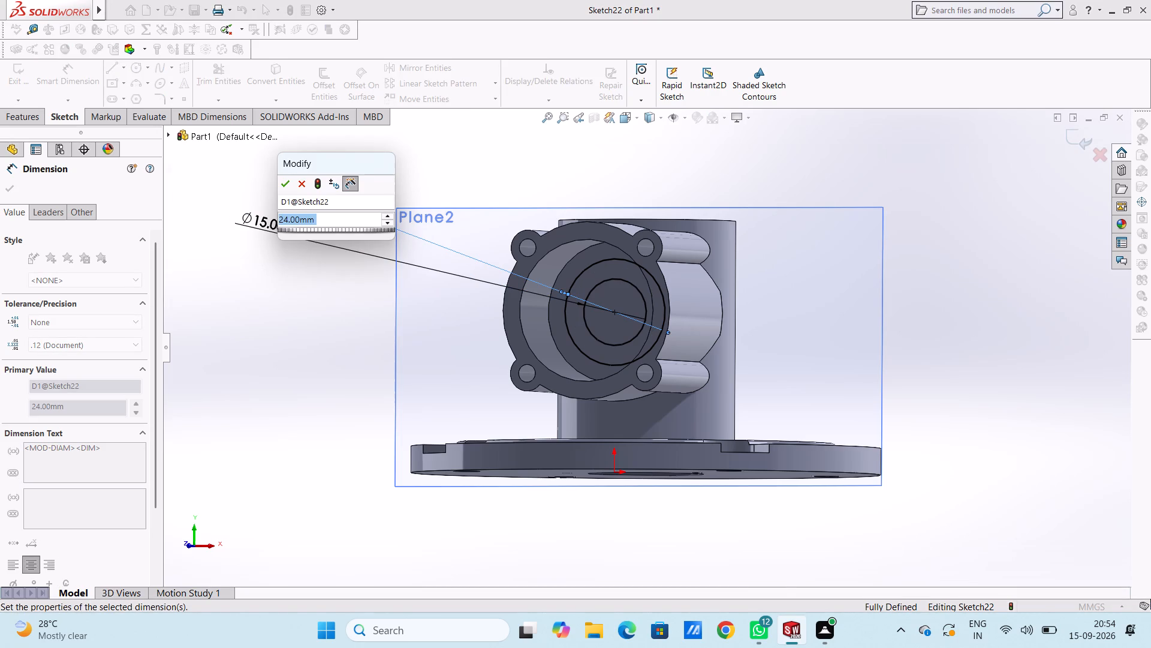
type("12")
key("Return")
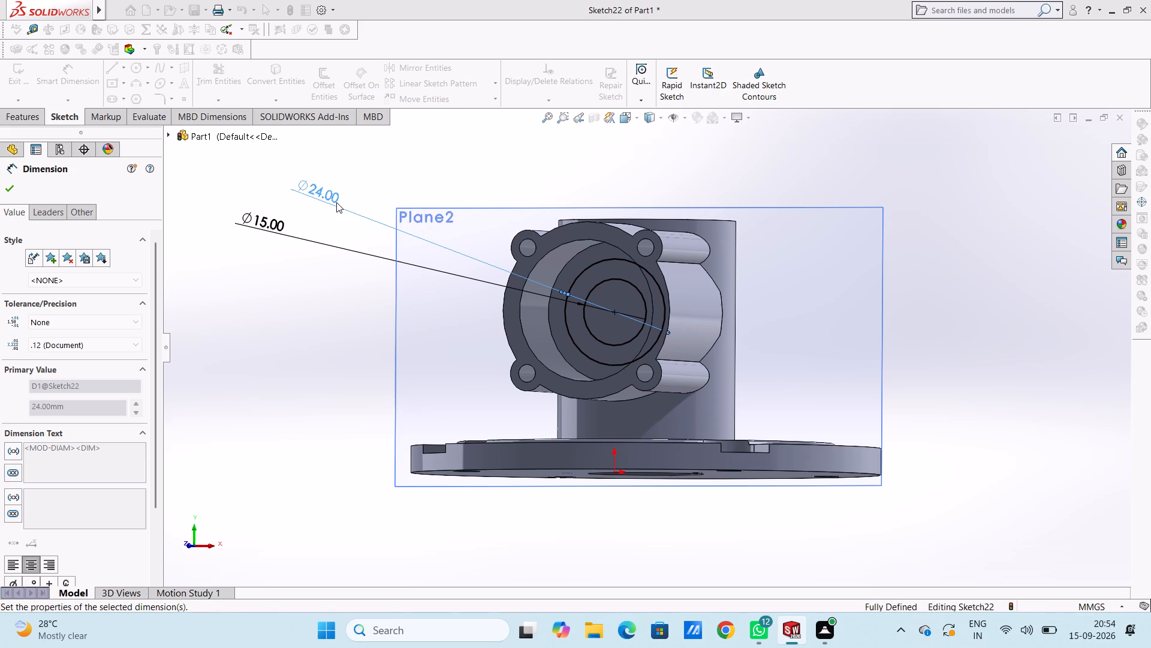
left_click(337, 178)
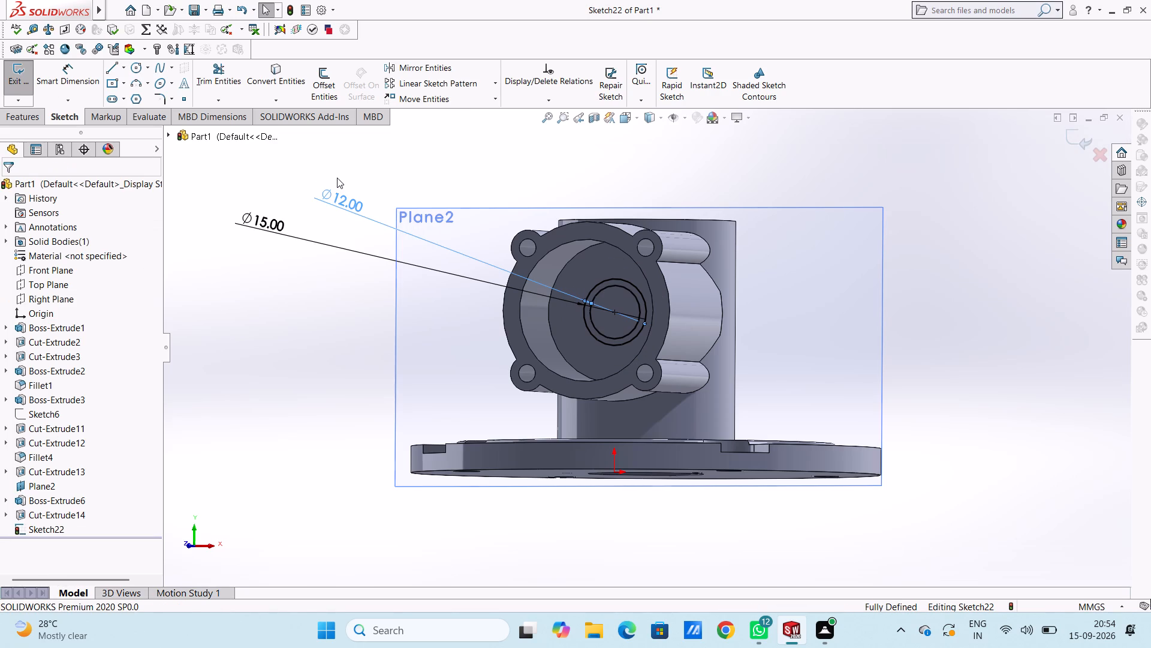
Extrude the two-circle ring sketch as a blind 10 mm boss merged with the body.
key("ctrl+1")
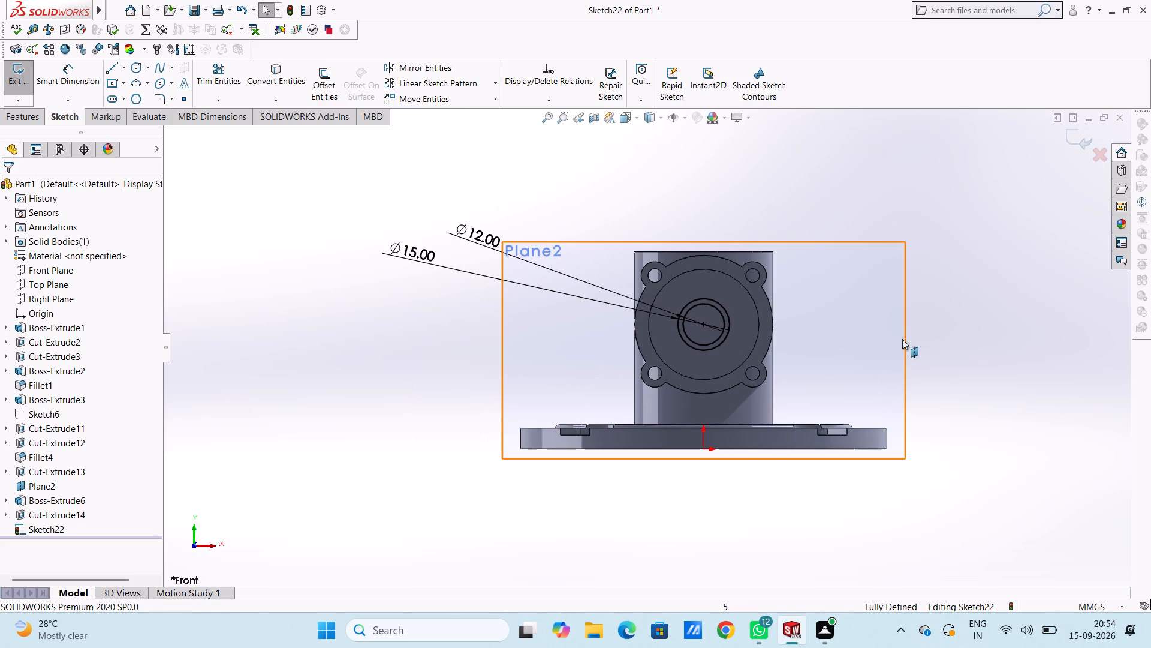
middle_click_drag(961, 371, 952, 373)
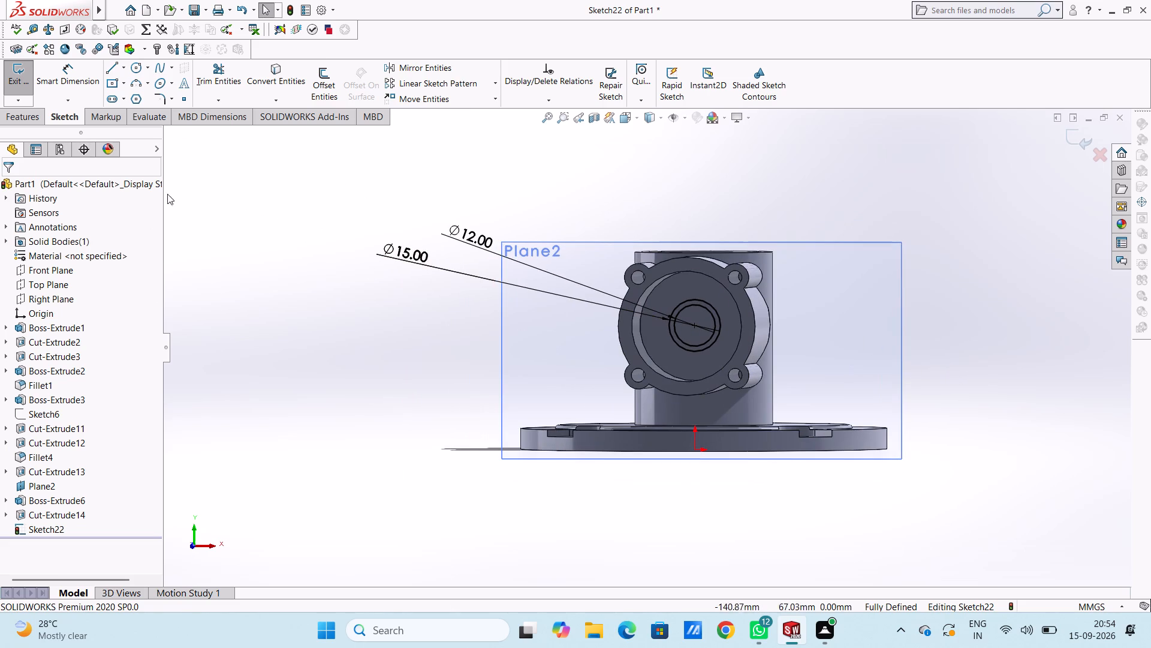
left_click(16, 114)
left_click(16, 79)
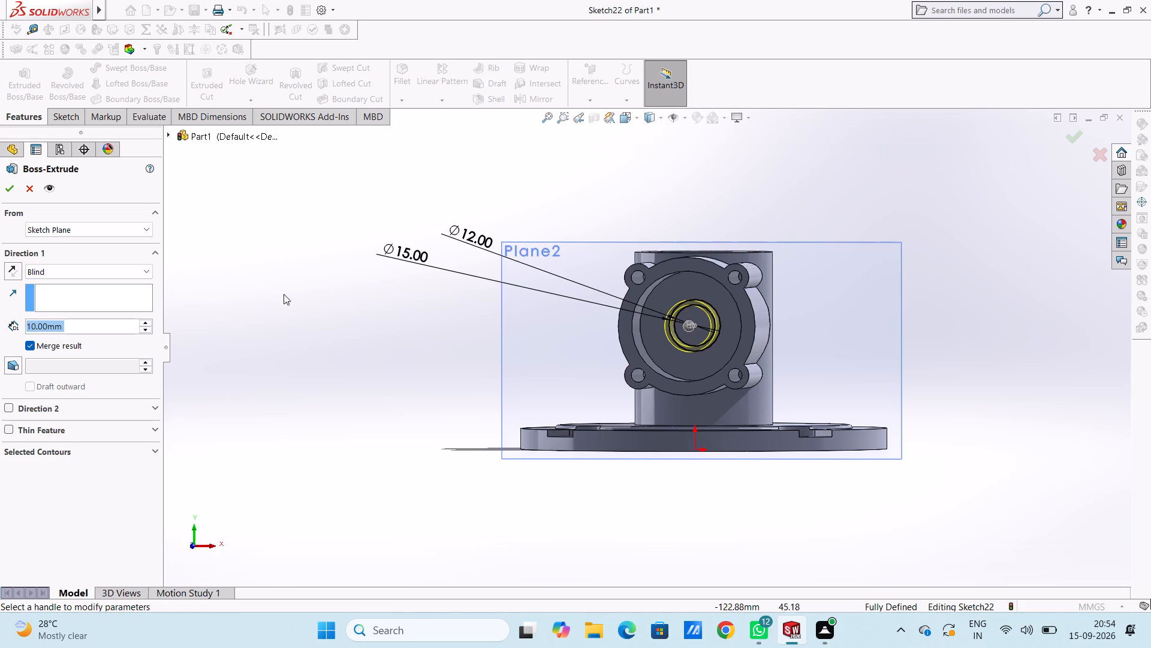
left_click(5, 196)
left_click(257, 250)
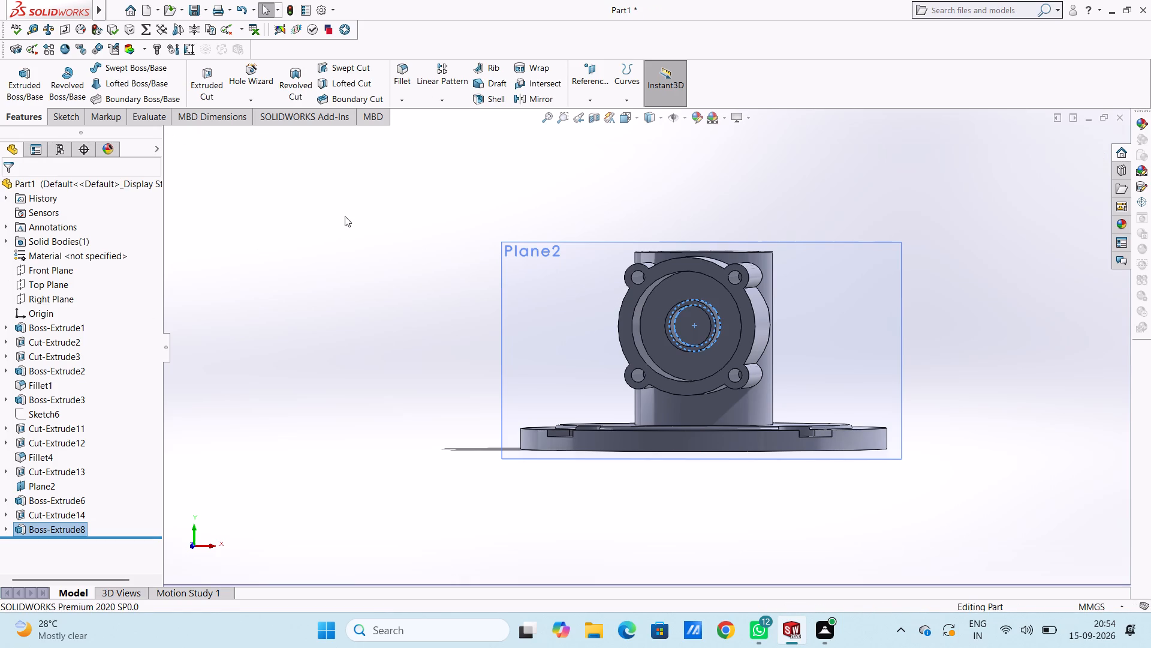
Start a sketch on the recessed round face inside the flange and draw a 36 mm vertical line from the bore centre to the origin.
middle_click_drag(345, 215, 367, 254)
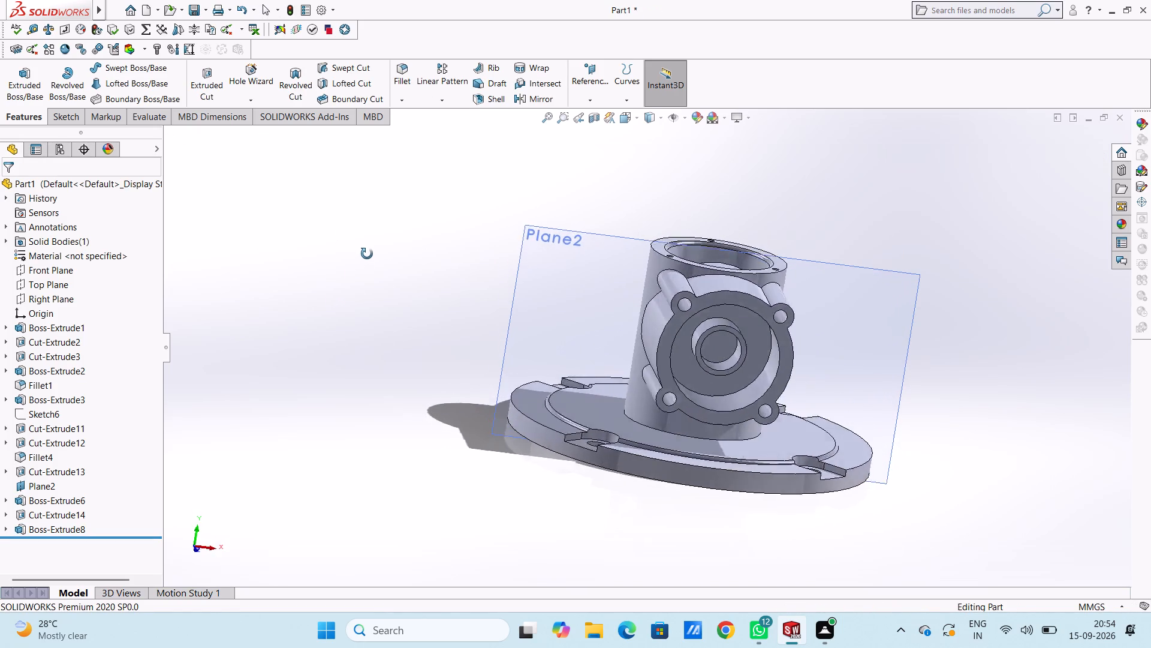
middle_click_drag(367, 254, 363, 237)
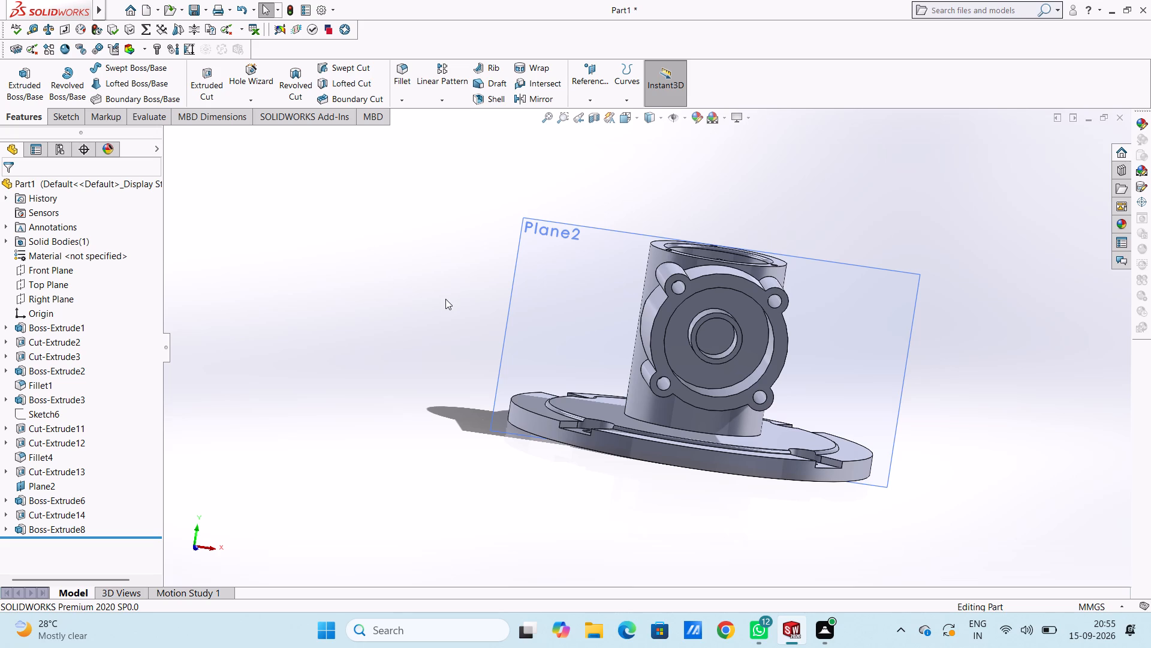
key("ctrl+1")
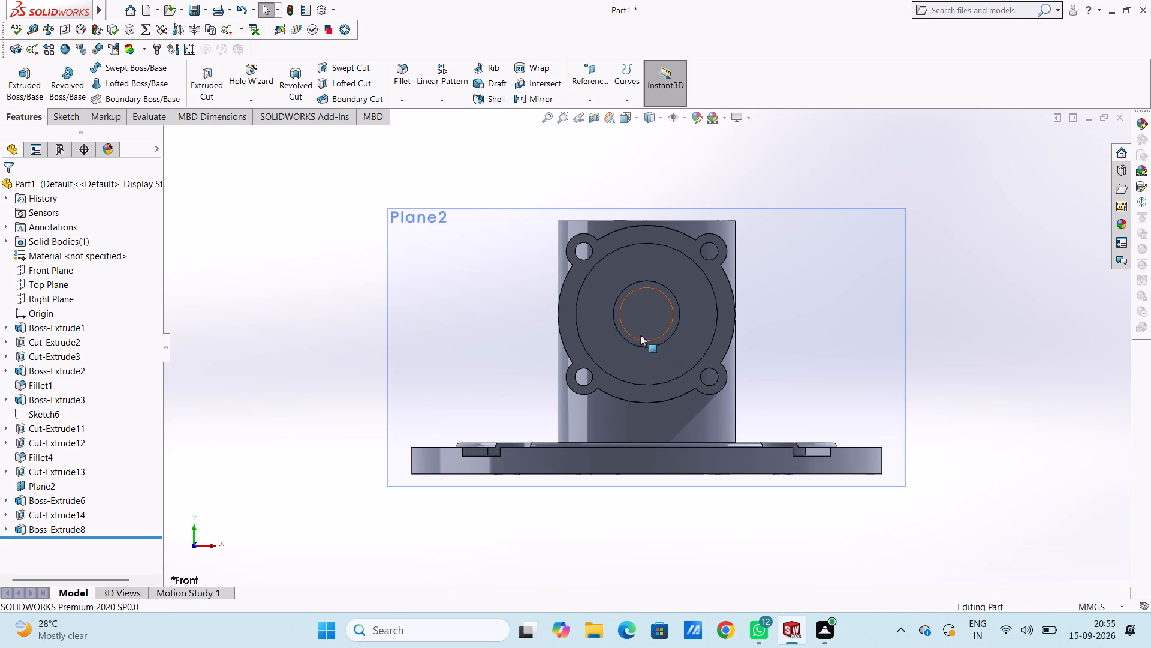
left_click(649, 368)
left_click(703, 337)
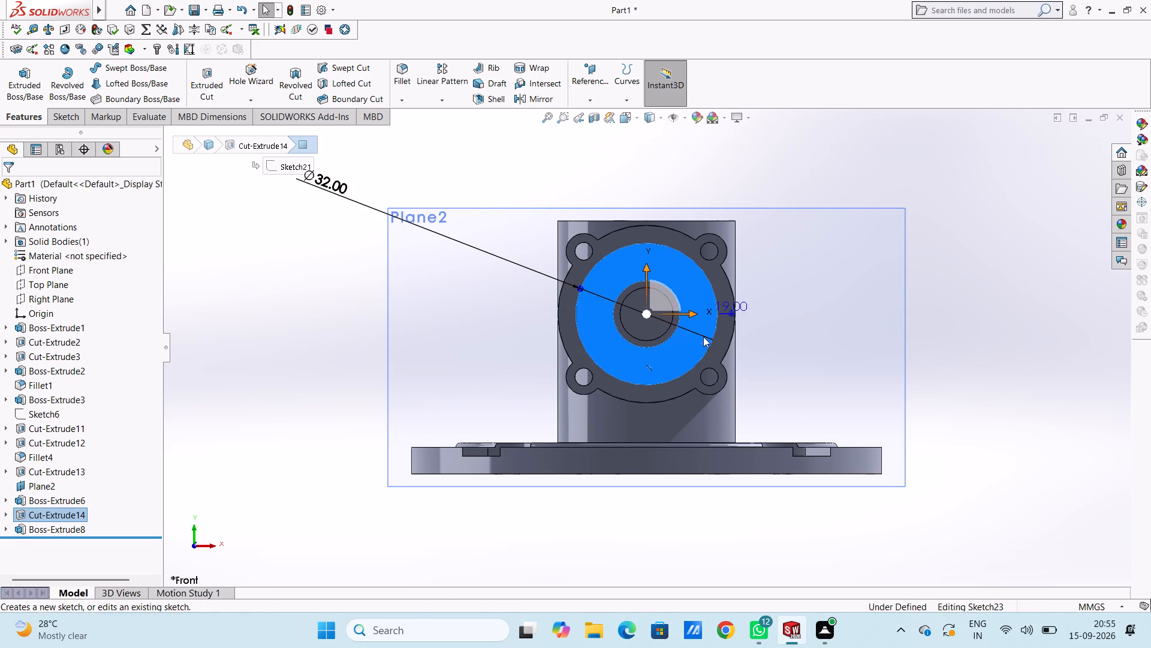
left_click(336, 330)
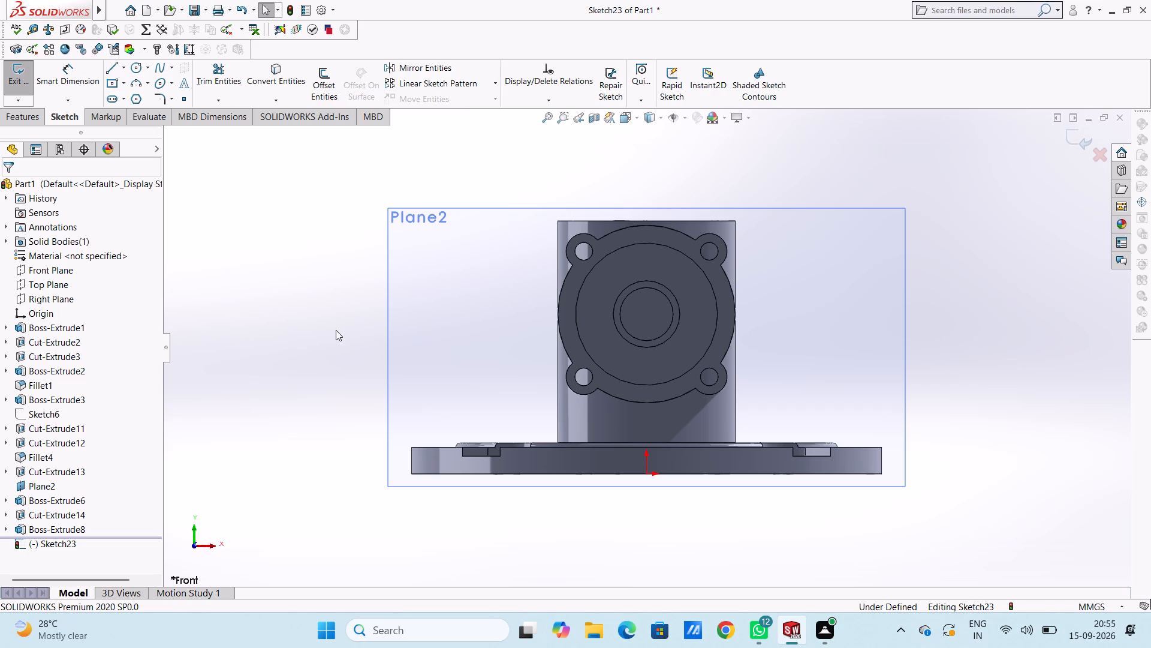
left_click(113, 70)
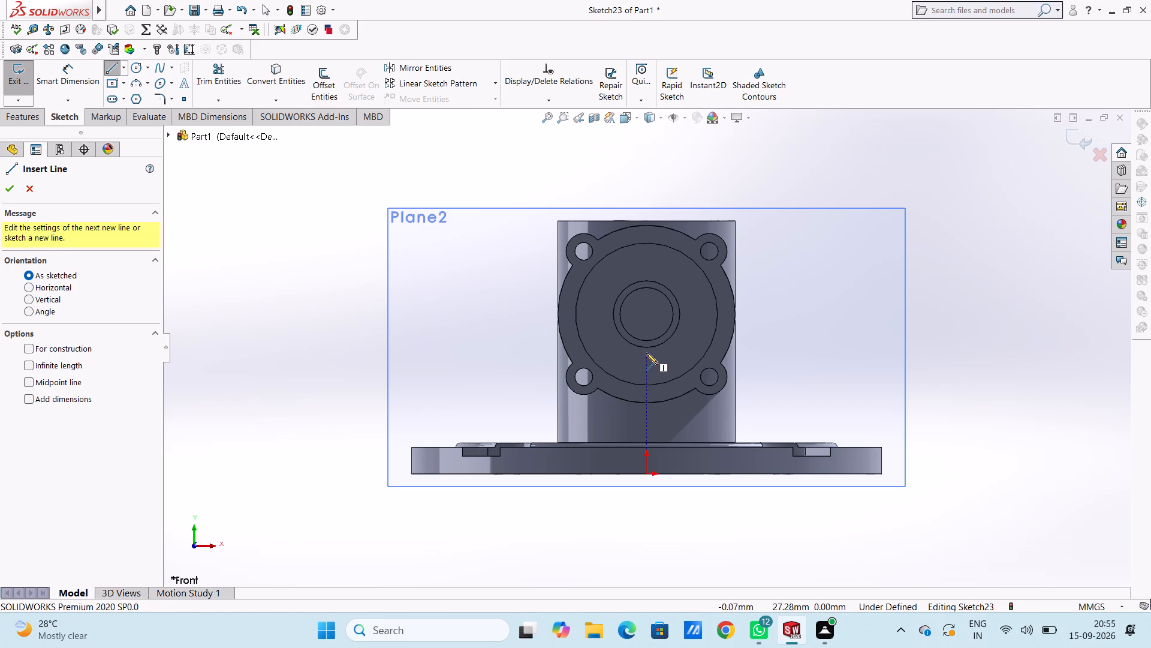
left_click(649, 316)
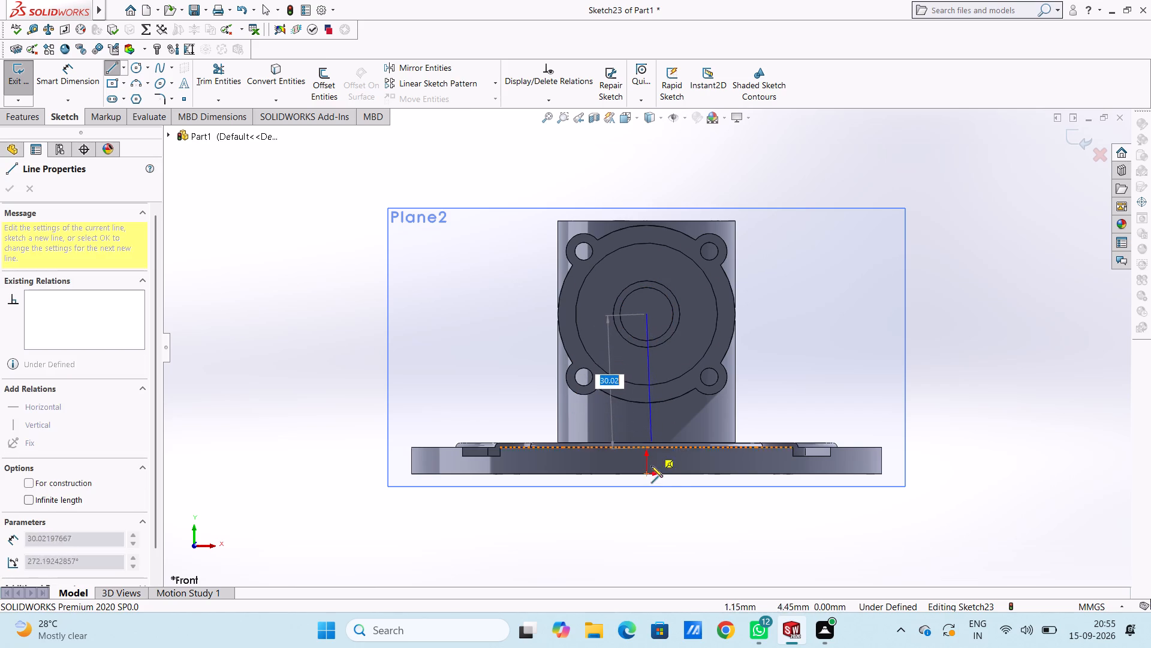
left_click(647, 475)
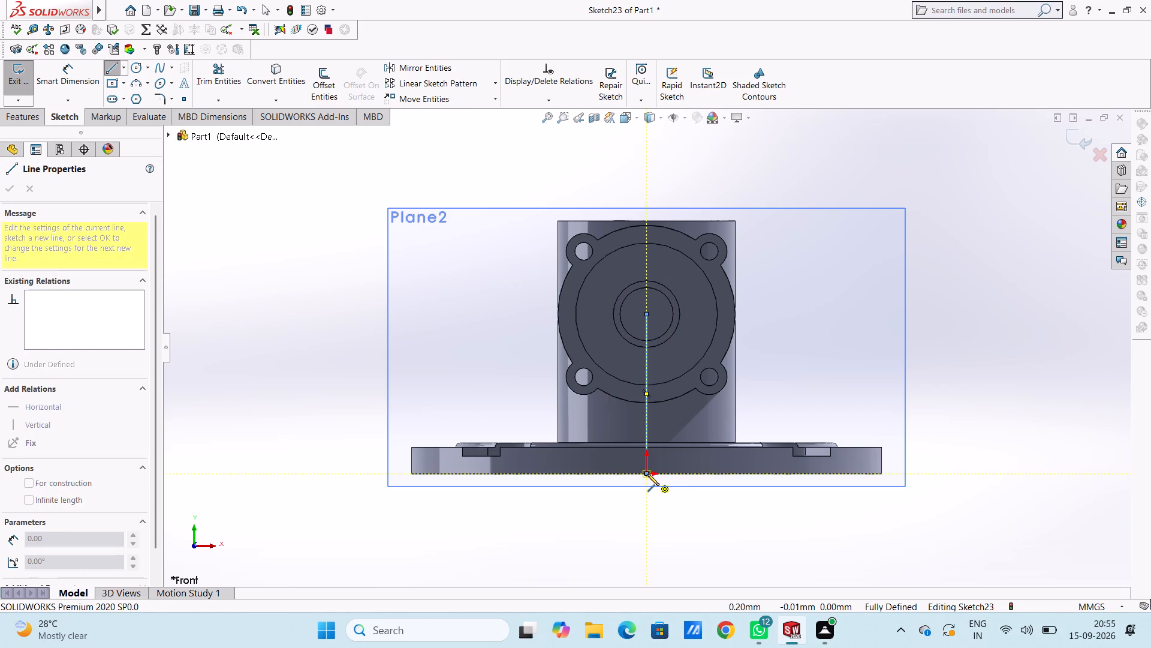
key("Escape")
key("Escape")
key("Escape")
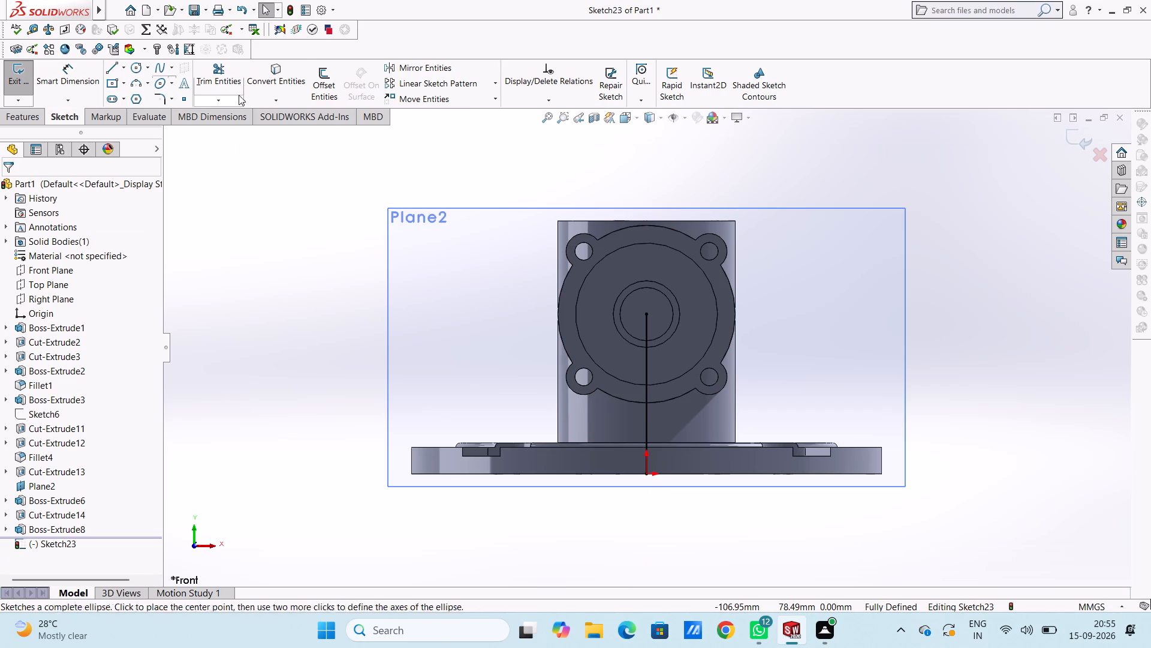
Offset the vertical line by 4 mm in both directions.
left_click(325, 83)
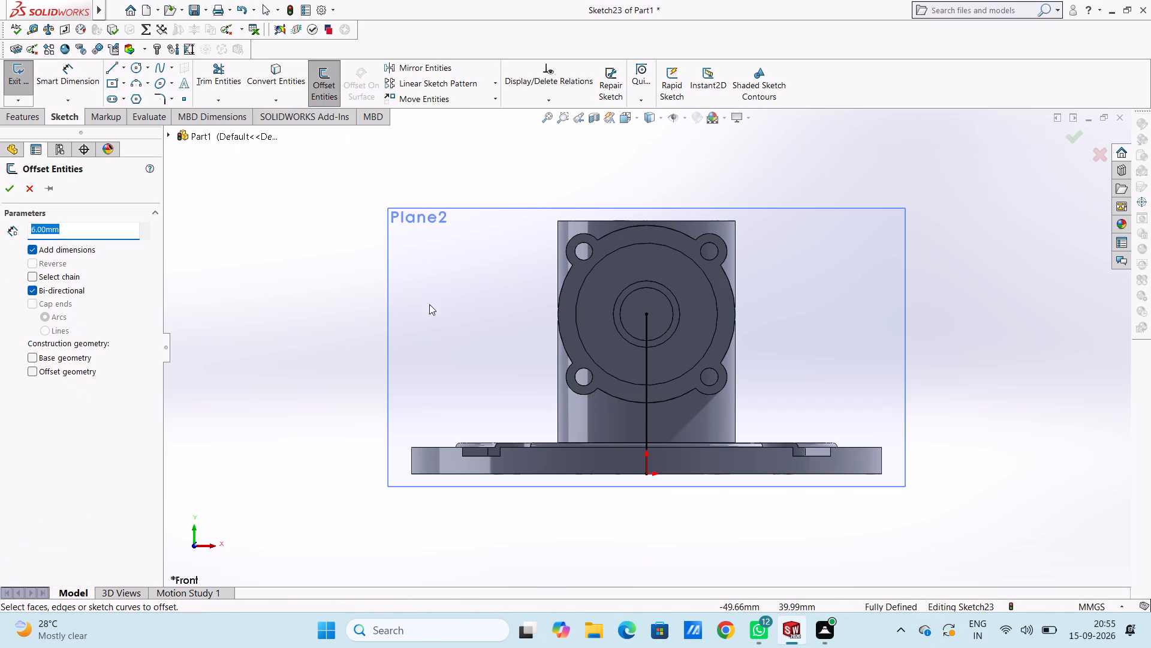
key("4")
key("Return")
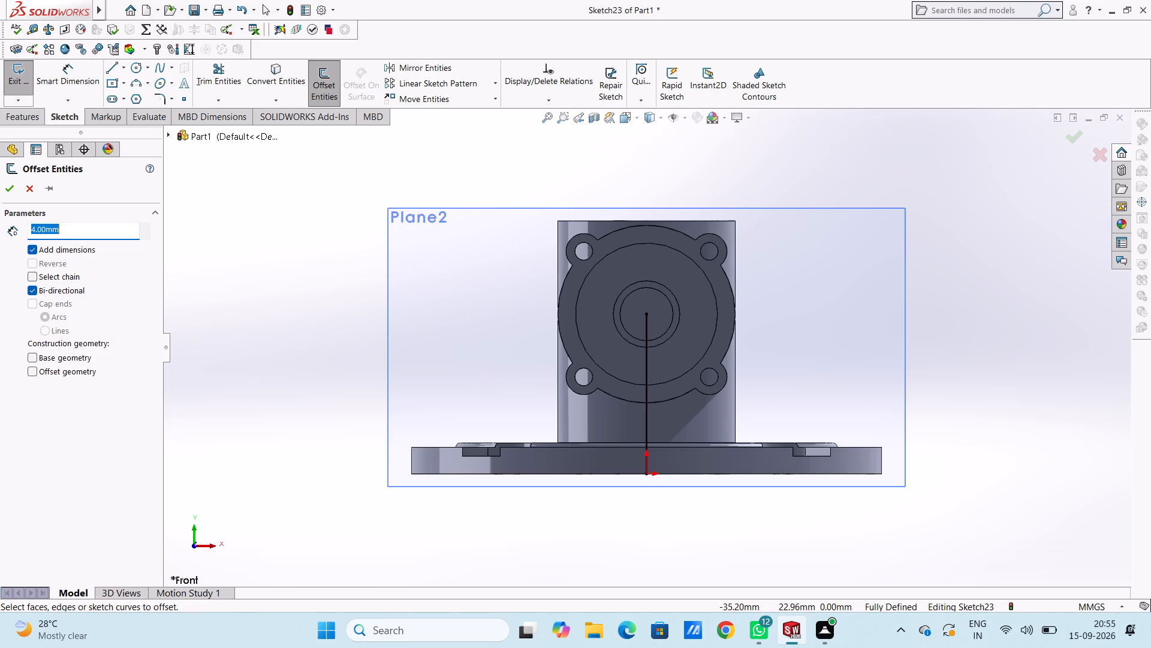
left_click(647, 371)
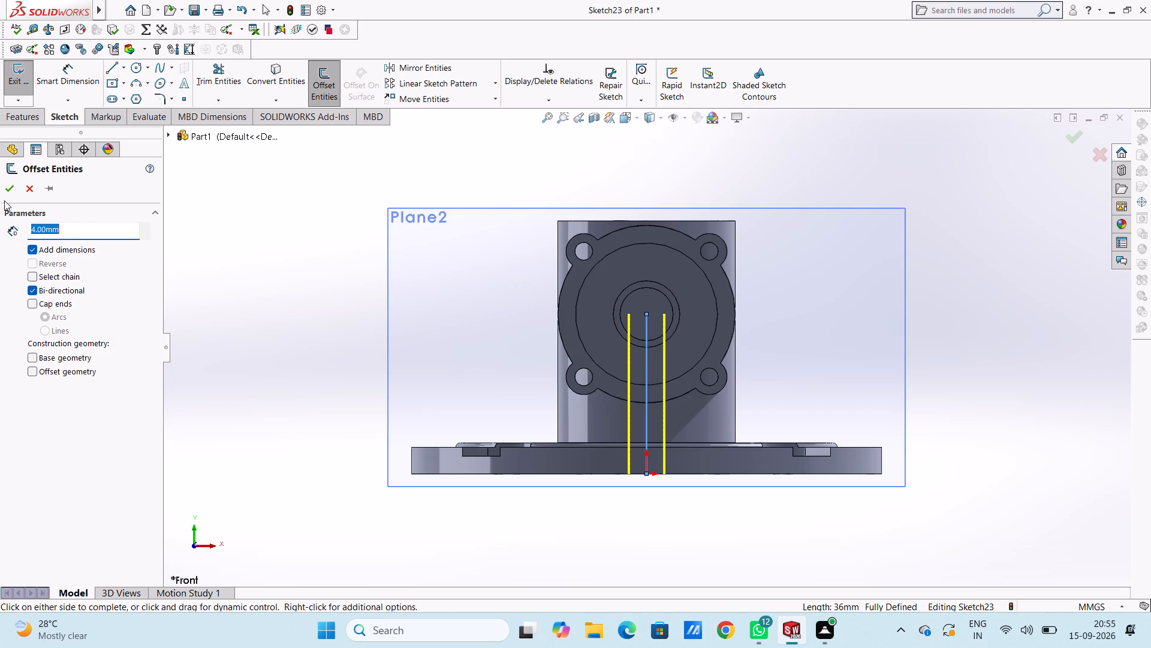
left_click(7, 190)
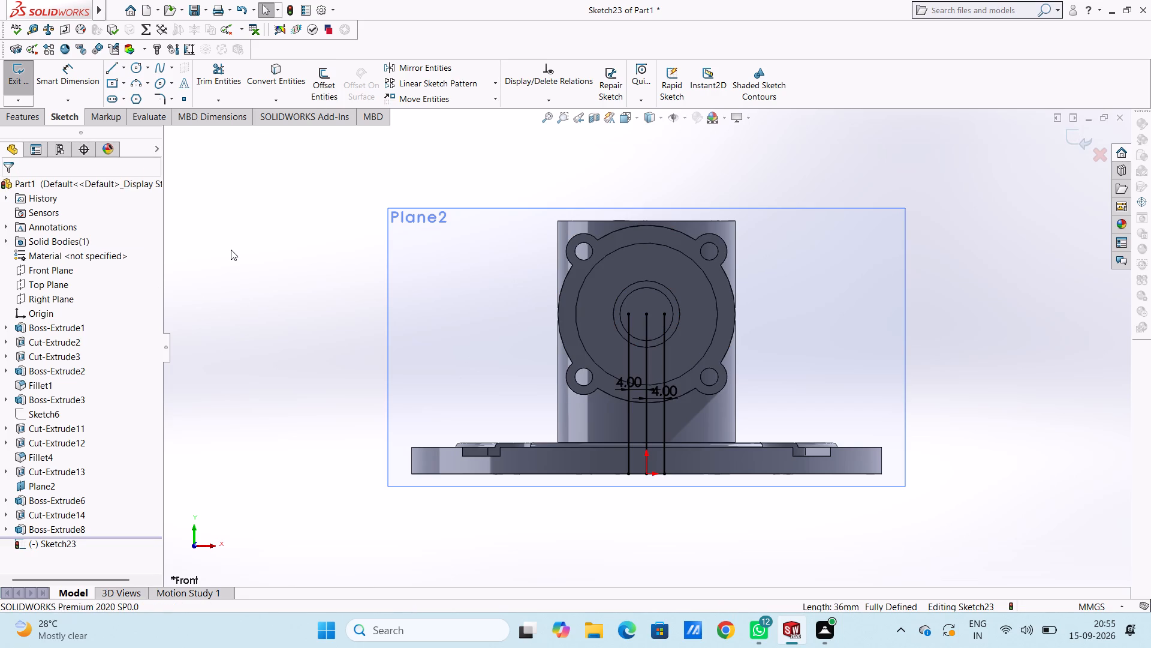
Draw a horizontal line about 8 mm long between the two offset lines, just below the small ring boss, about 26 mm above the origin.
scroll(764, 406, "down", 3)
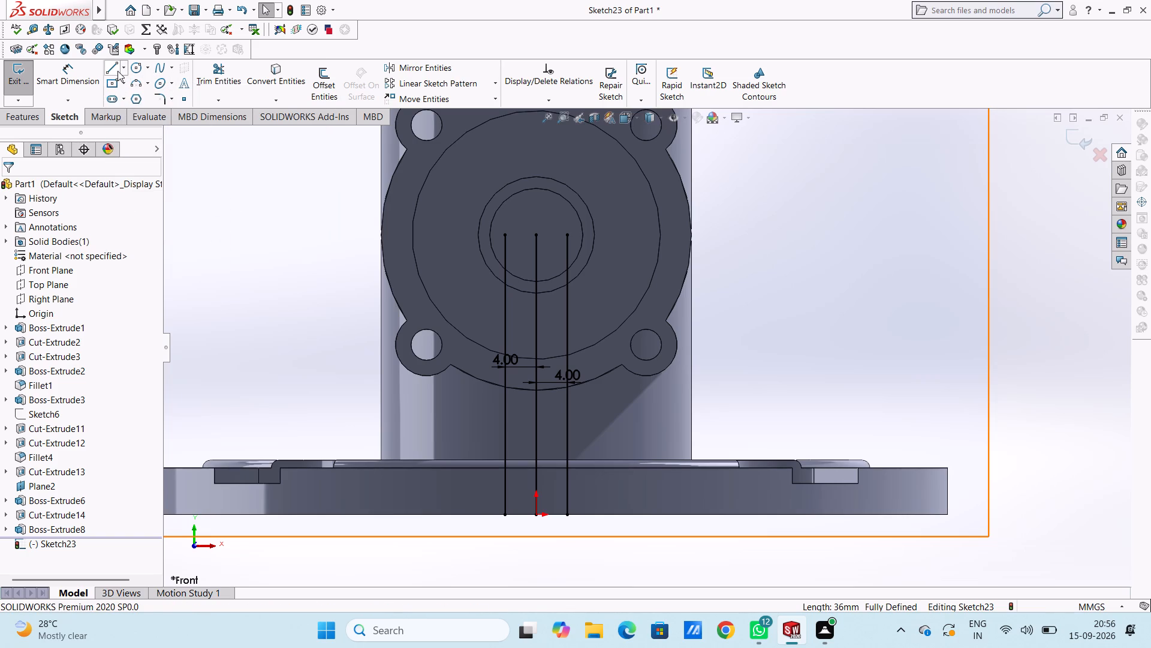
left_click(117, 70)
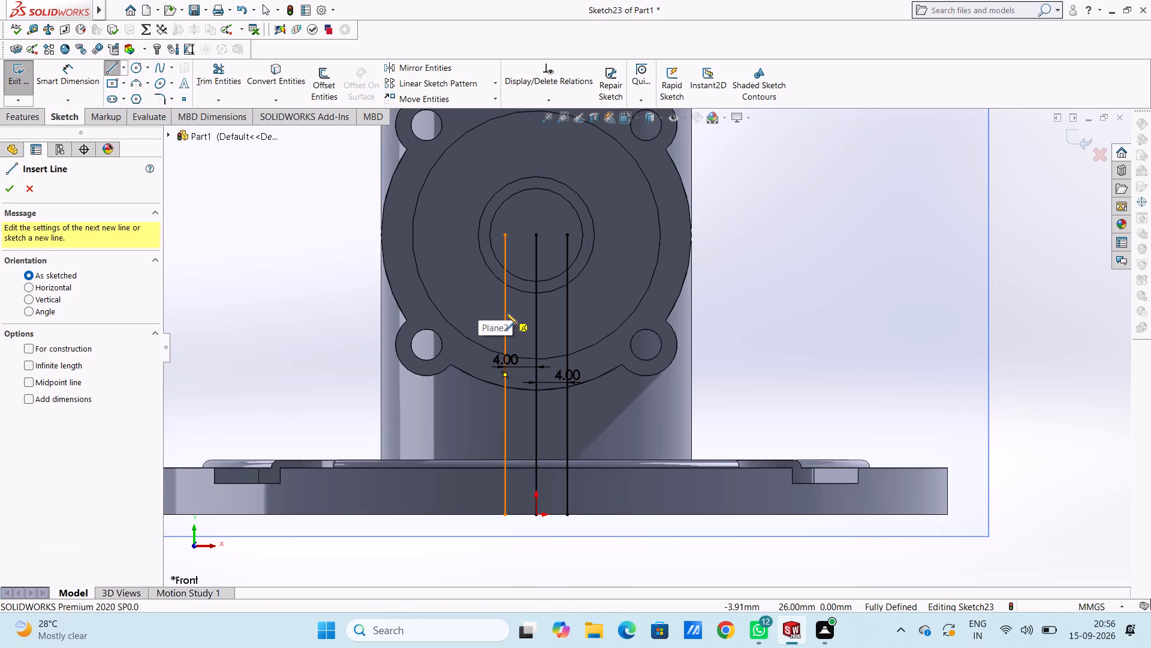
left_click(506, 313)
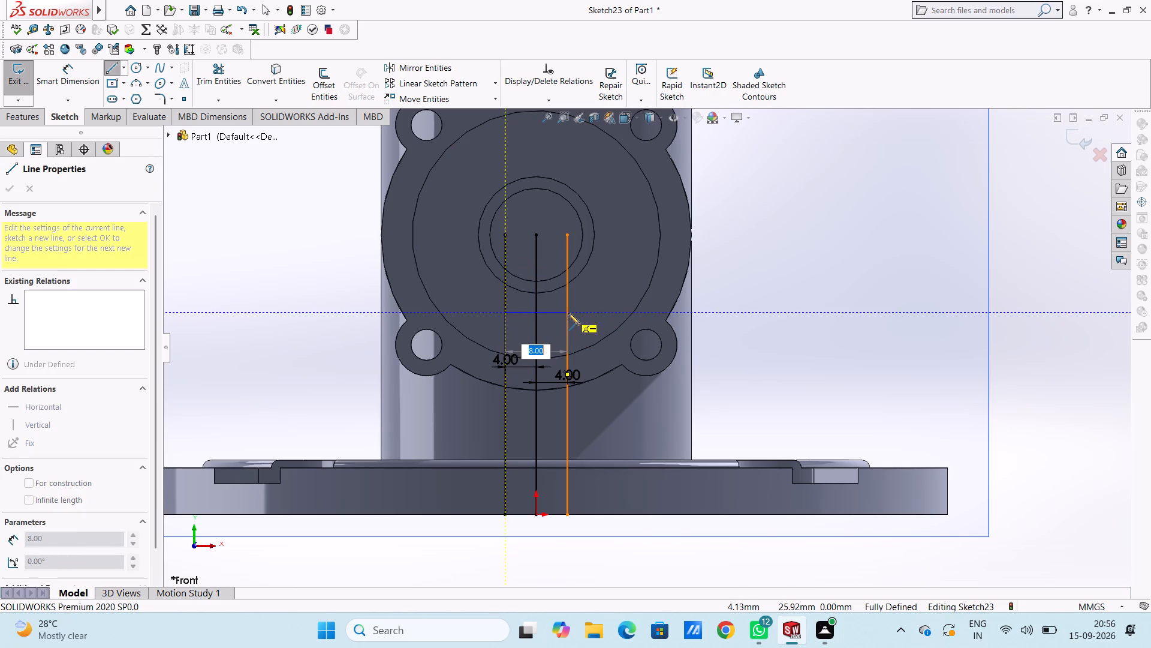
left_click(568, 313)
key("Escape")
key("Escape")
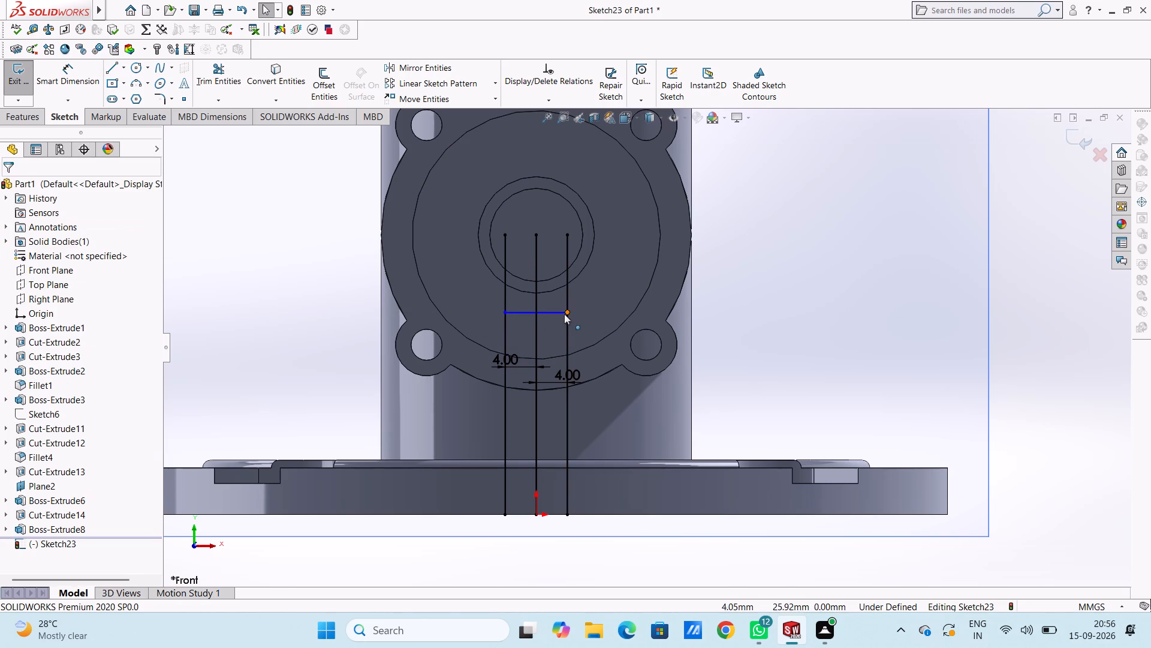
Trim the vertical lines above the horizontal line and remove the rest of the centre line, leaving an open-bottomed rectangular outline.
left_click(224, 72)
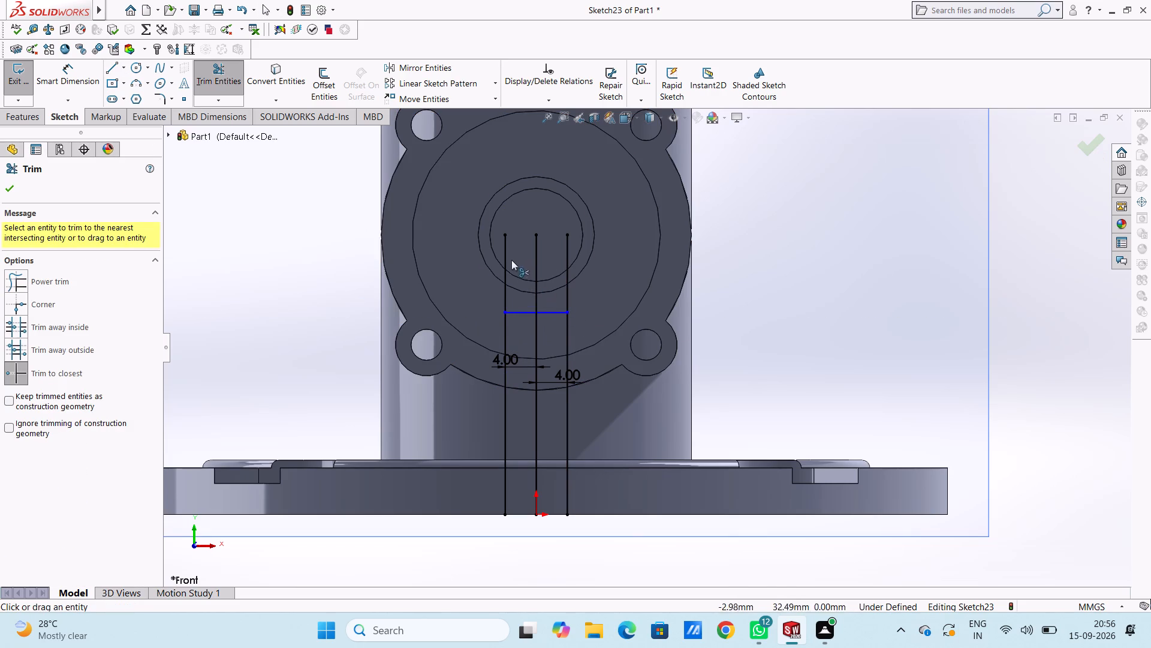
left_click(504, 248)
left_click(535, 254)
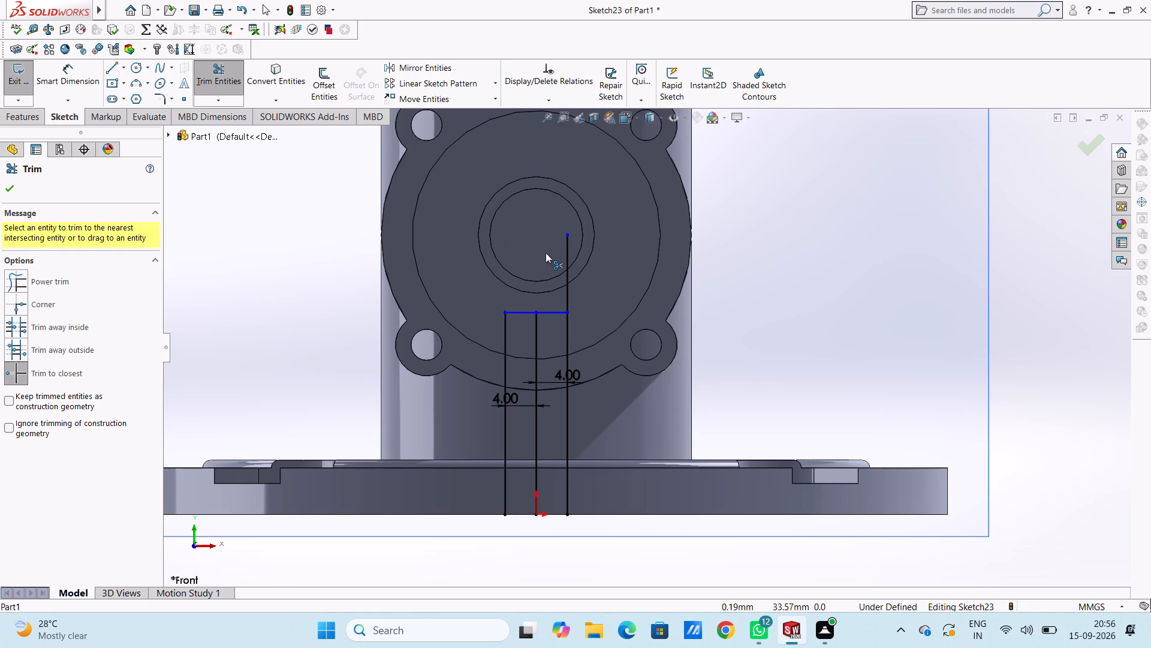
left_click(564, 250)
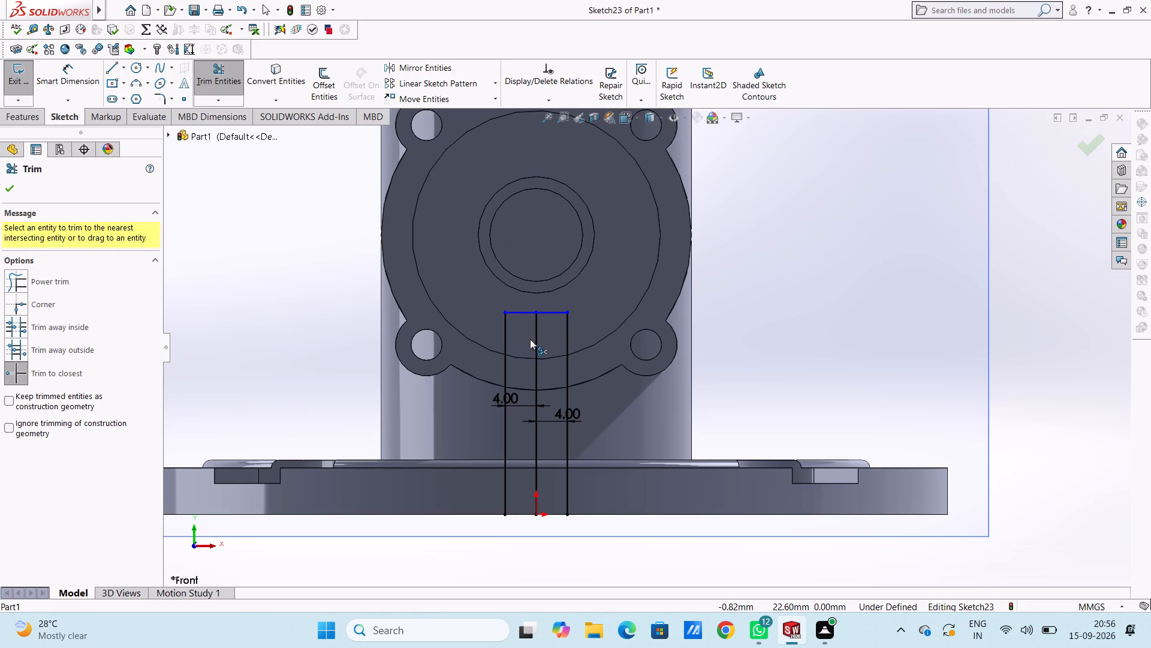
left_click(535, 338)
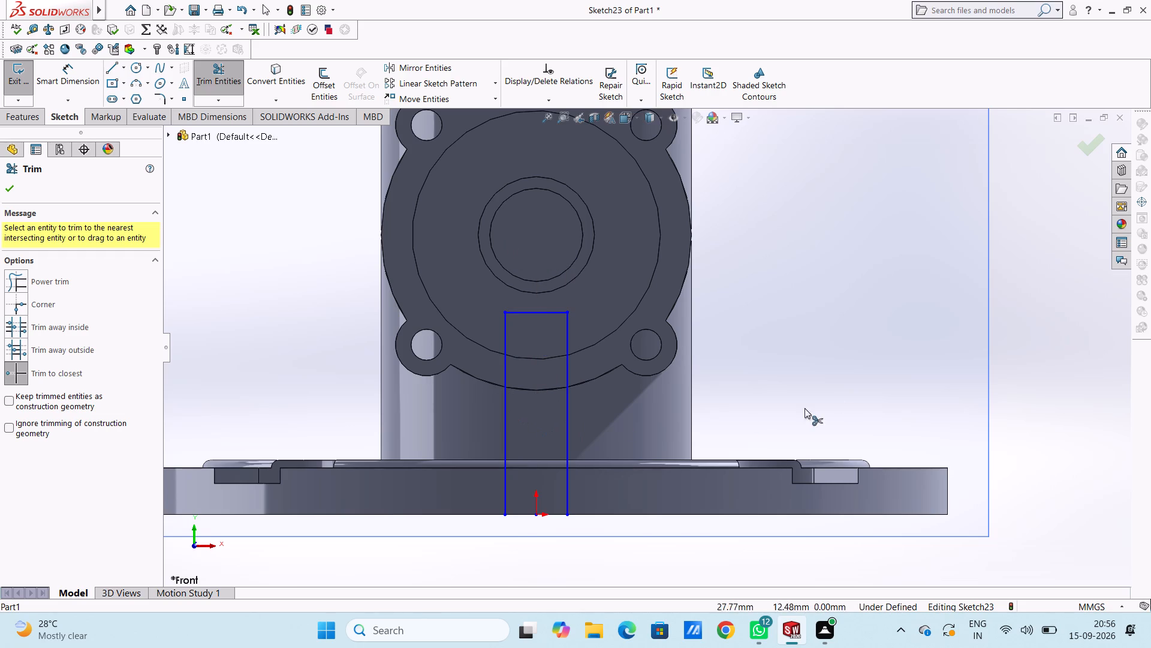
key("Escape")
key("Escape")
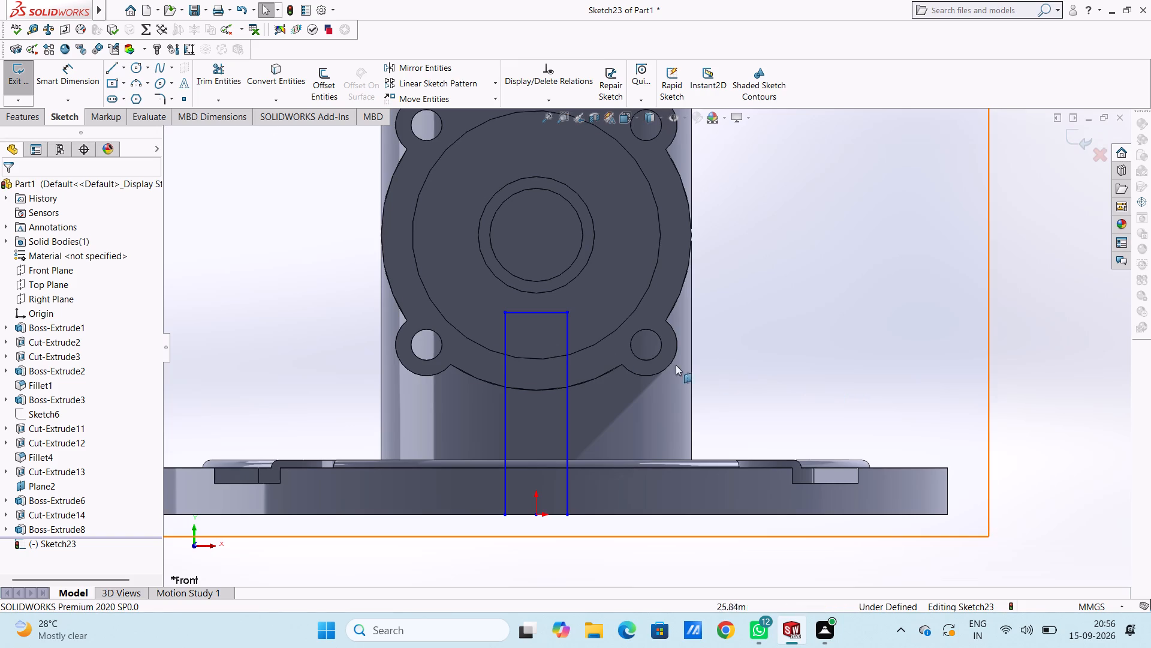
Draw a three-point arc between the two vertical lines, following the circular edge of the recess.
left_click(144, 85)
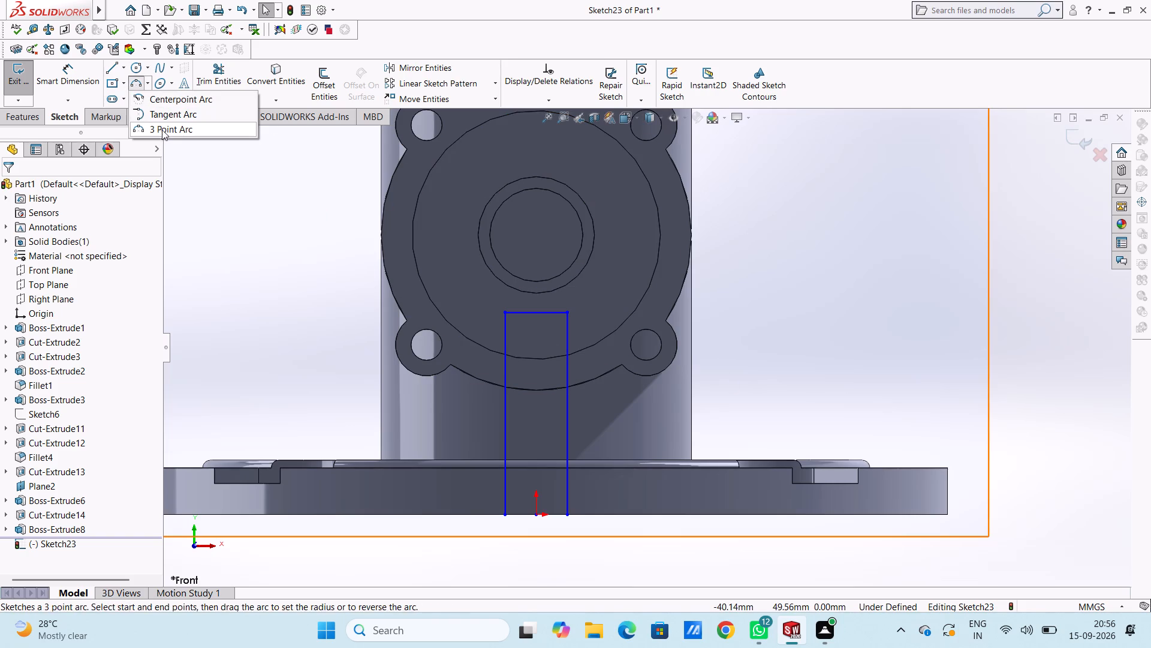
left_click(134, 85)
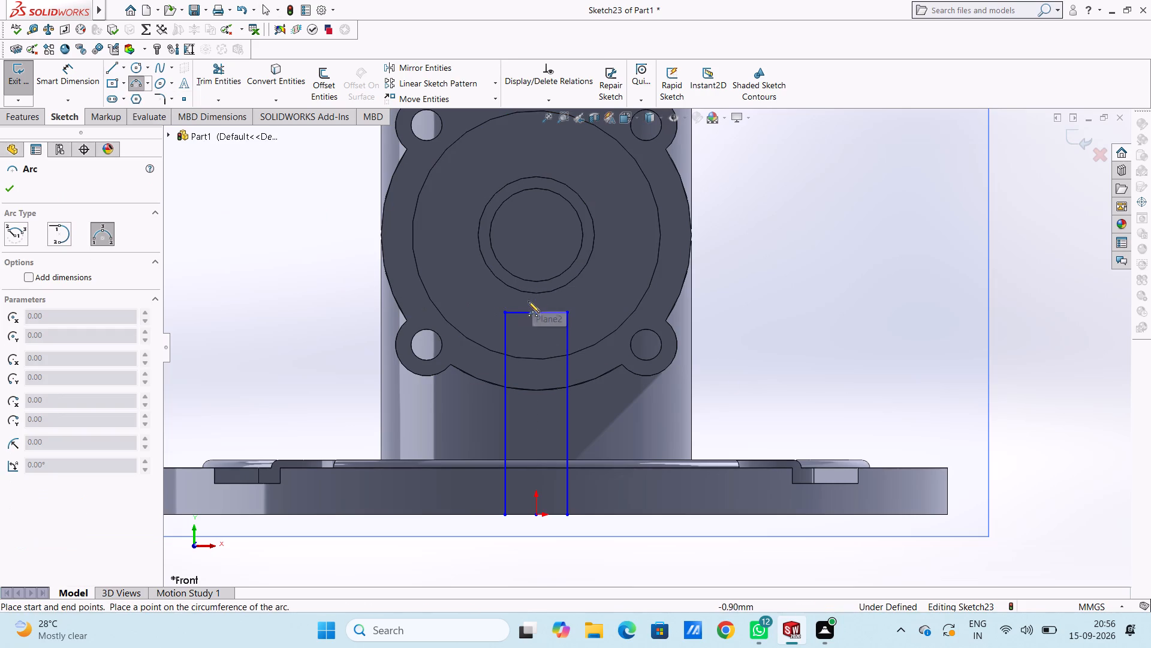
left_click(506, 354)
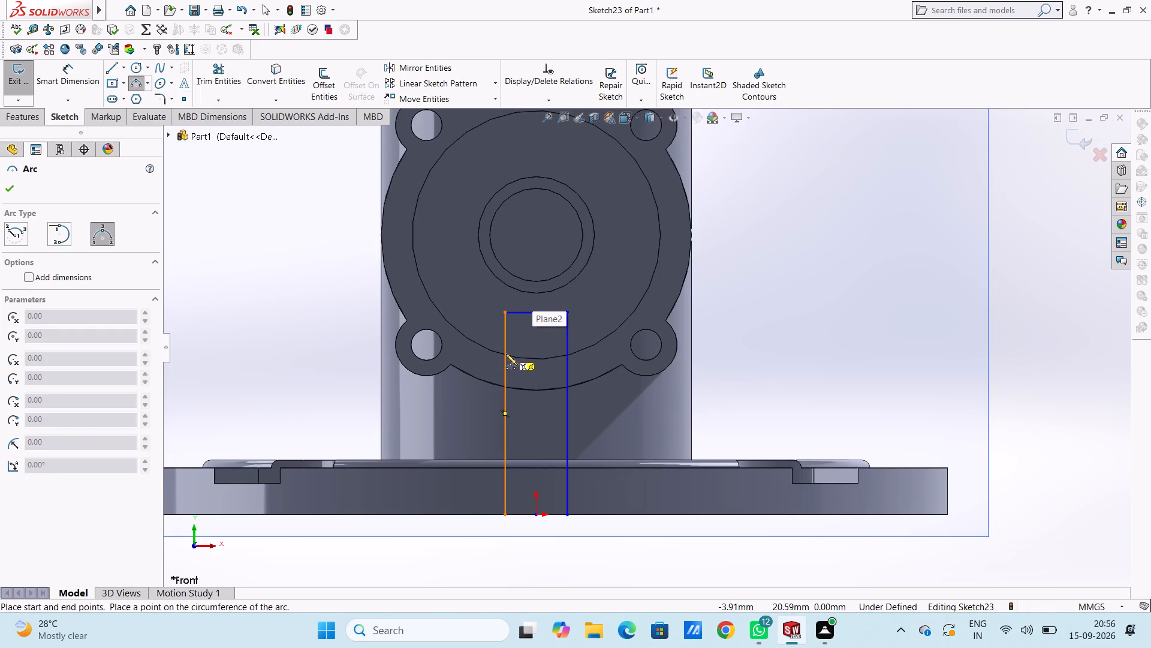
left_click(568, 356)
left_click(561, 359)
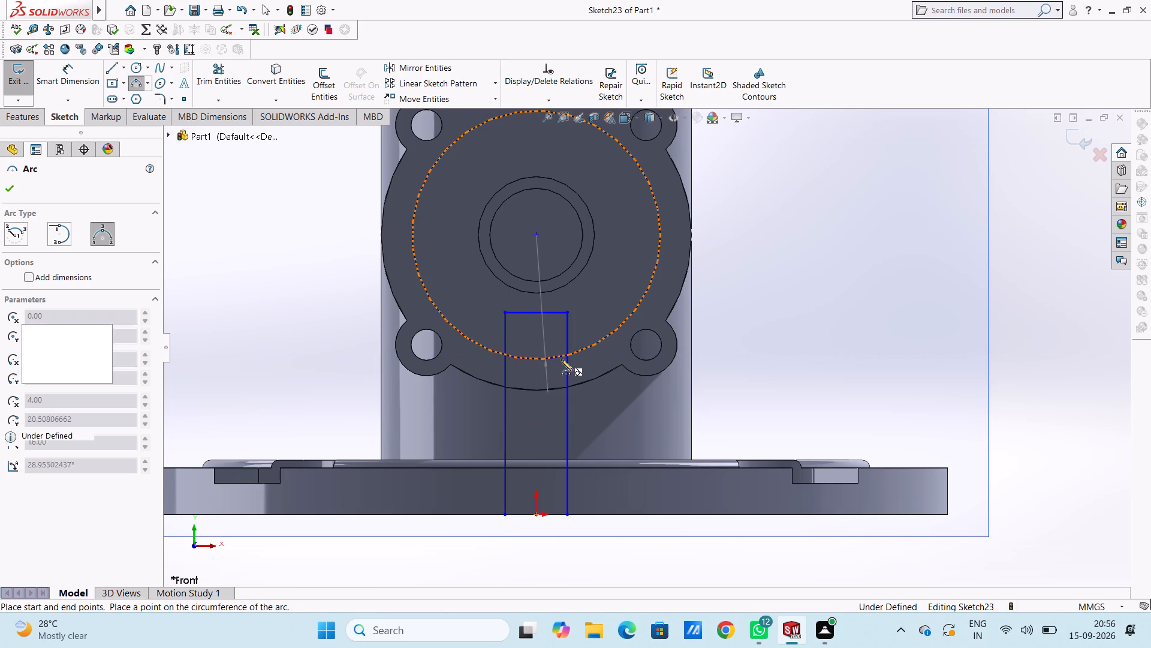
key("Escape")
key("Escape")
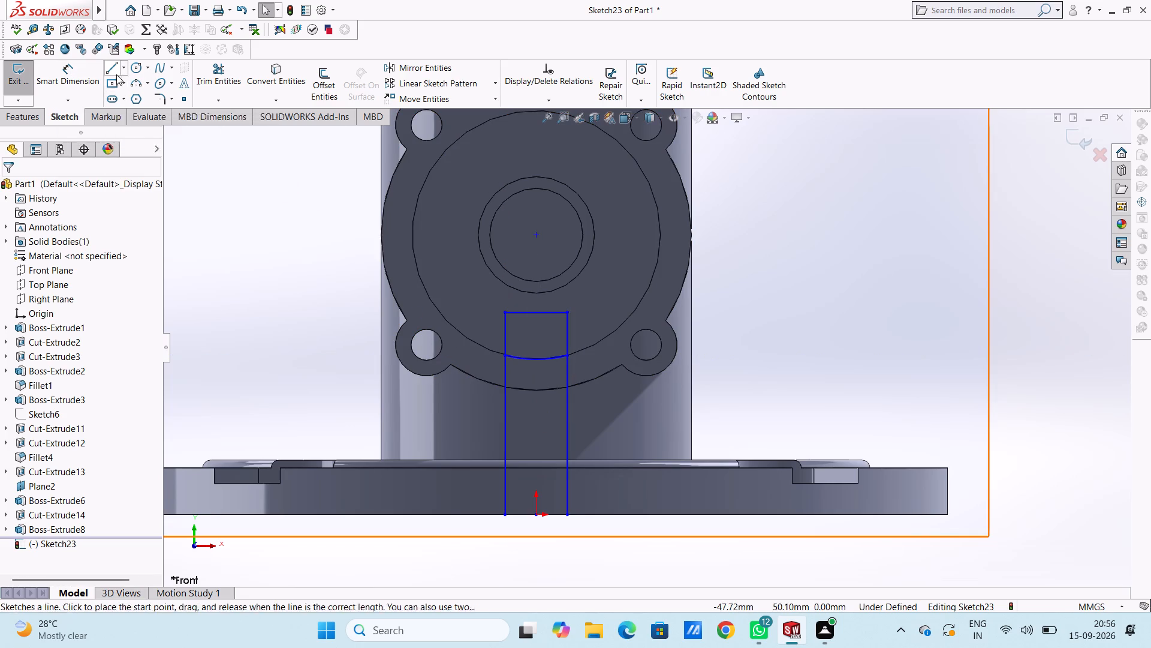
Trim away both vertical lines below the arc to leave a closed profile.
left_click(222, 80)
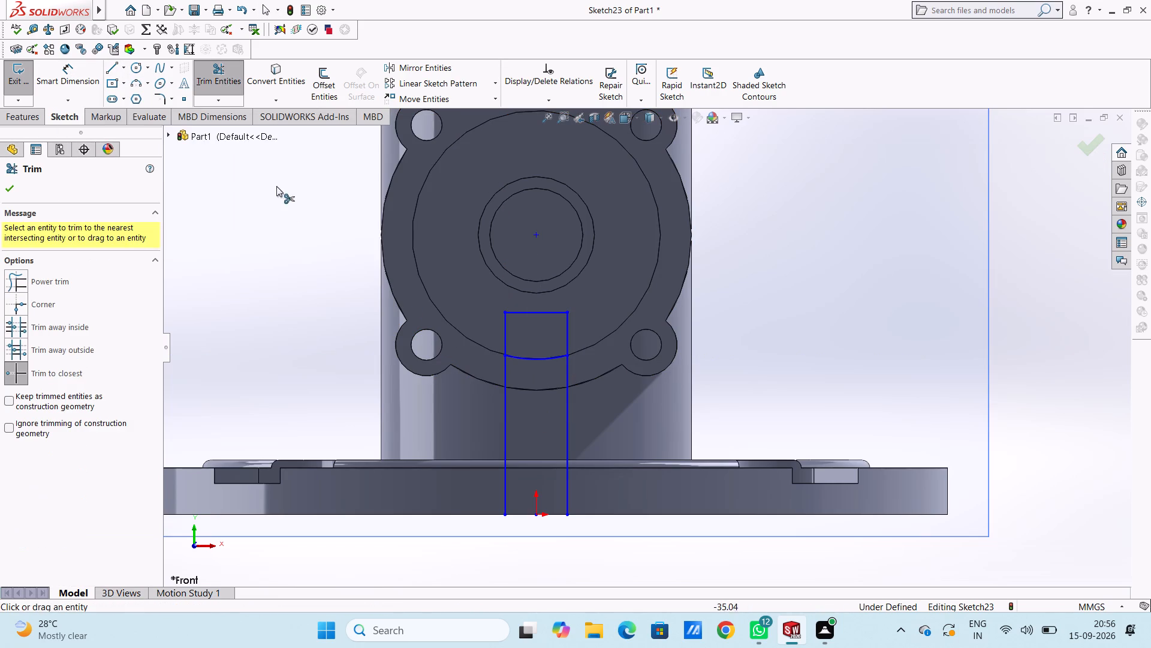
left_click(507, 373)
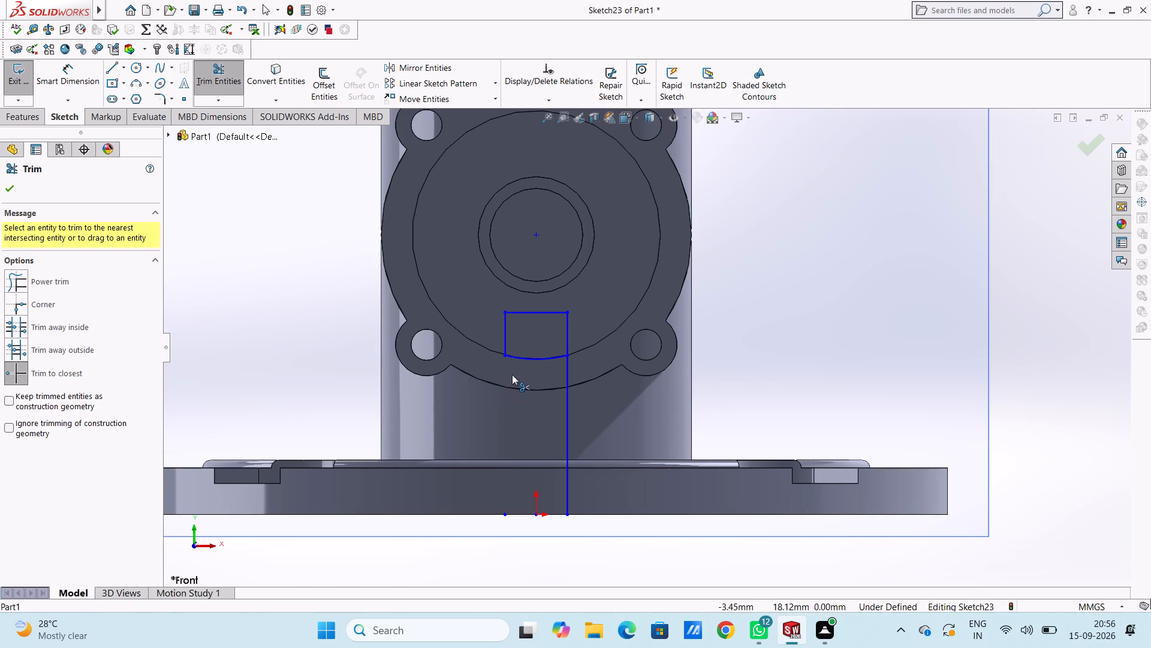
left_click(569, 377)
key("Escape")
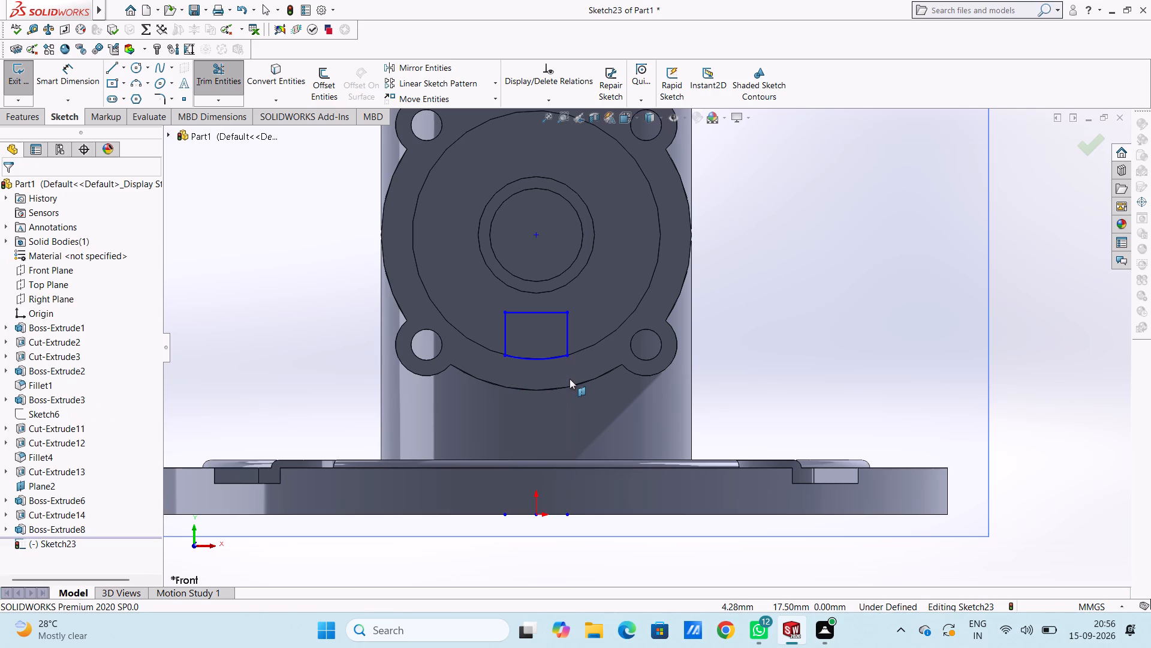
key("Escape")
Extrude the closed profile 10 mm blind from the sketch plane as a boss merged with the body.
scroll(887, 351, "down", 1)
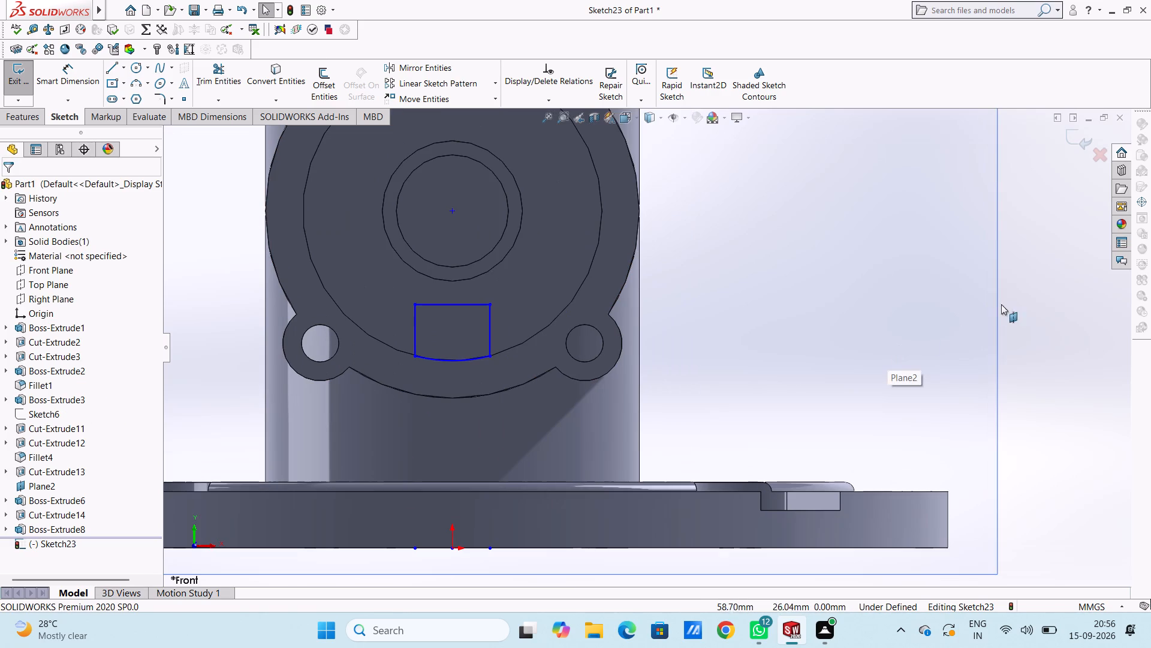
scroll(700, 355, "down", 2)
scroll(700, 355, "up", 4)
middle_click_drag(743, 308, 716, 379)
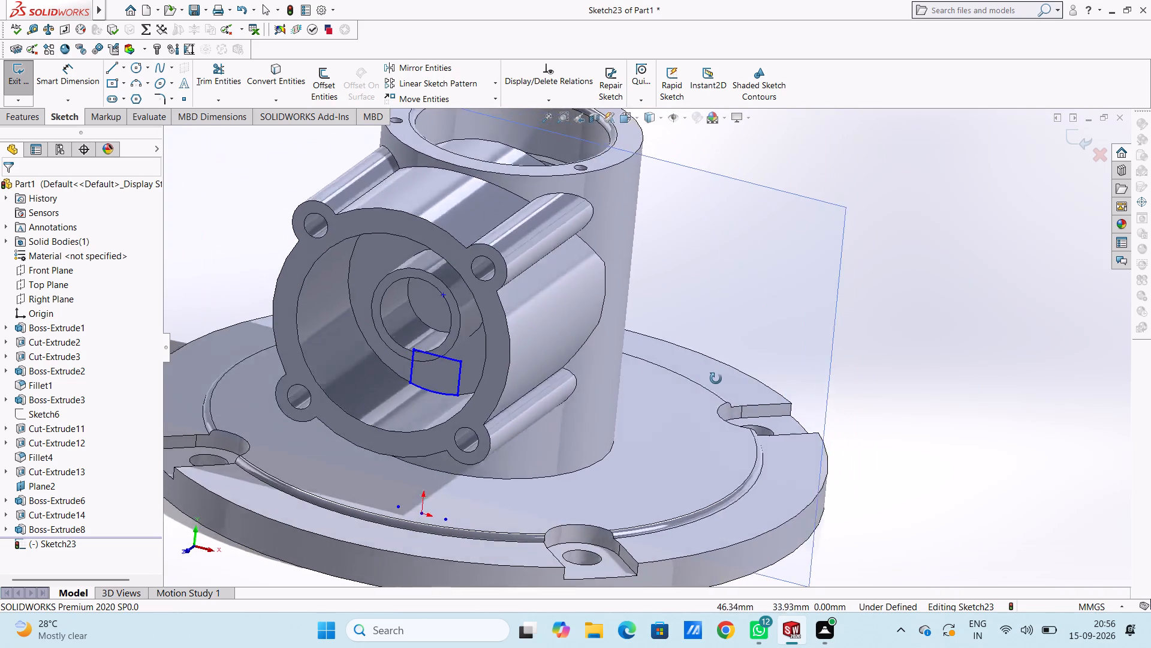
middle_click_drag(716, 379, 743, 331)
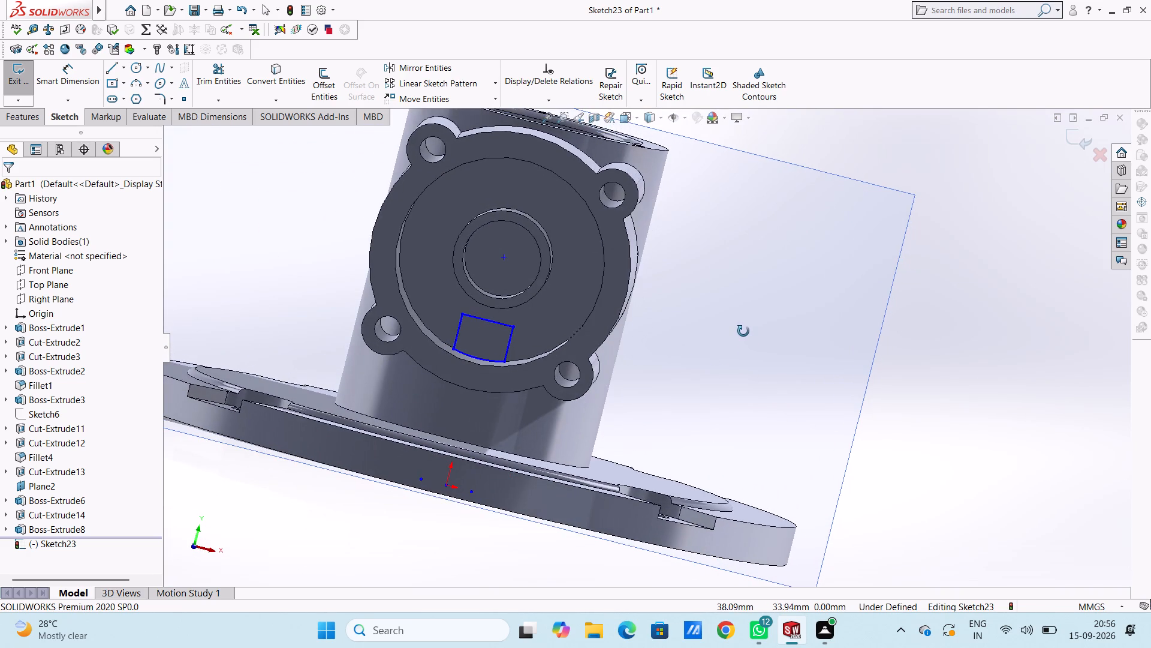
middle_click_drag(743, 331, 713, 358)
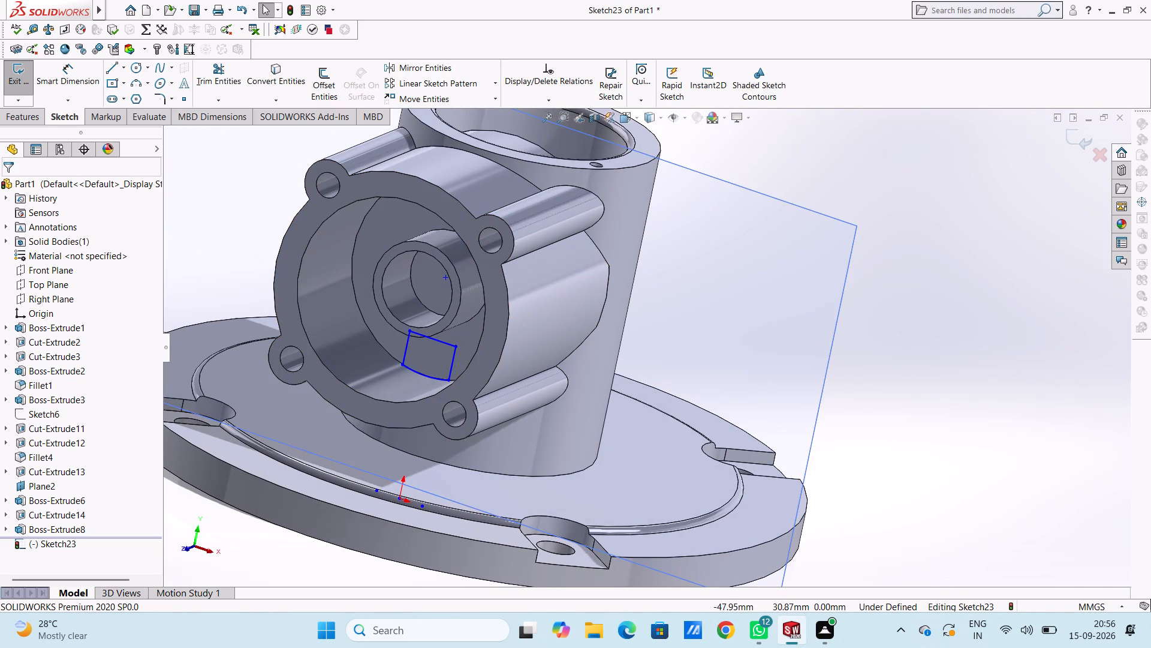
left_click(35, 119)
left_click(21, 86)
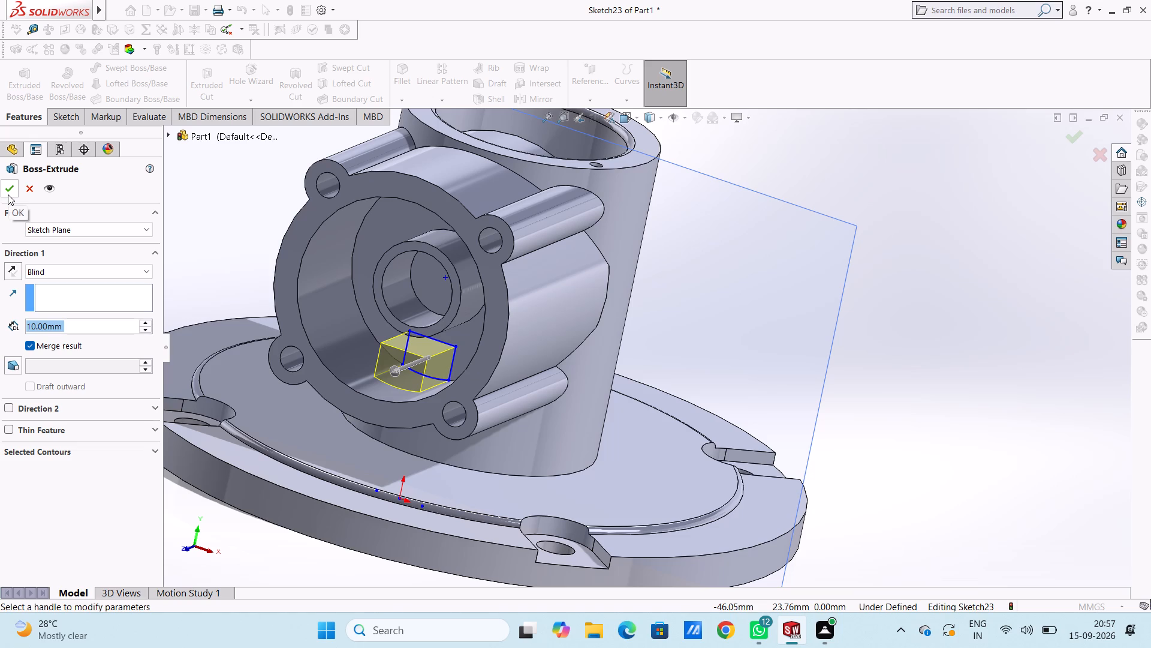
left_click(8, 194)
left_click(202, 242)
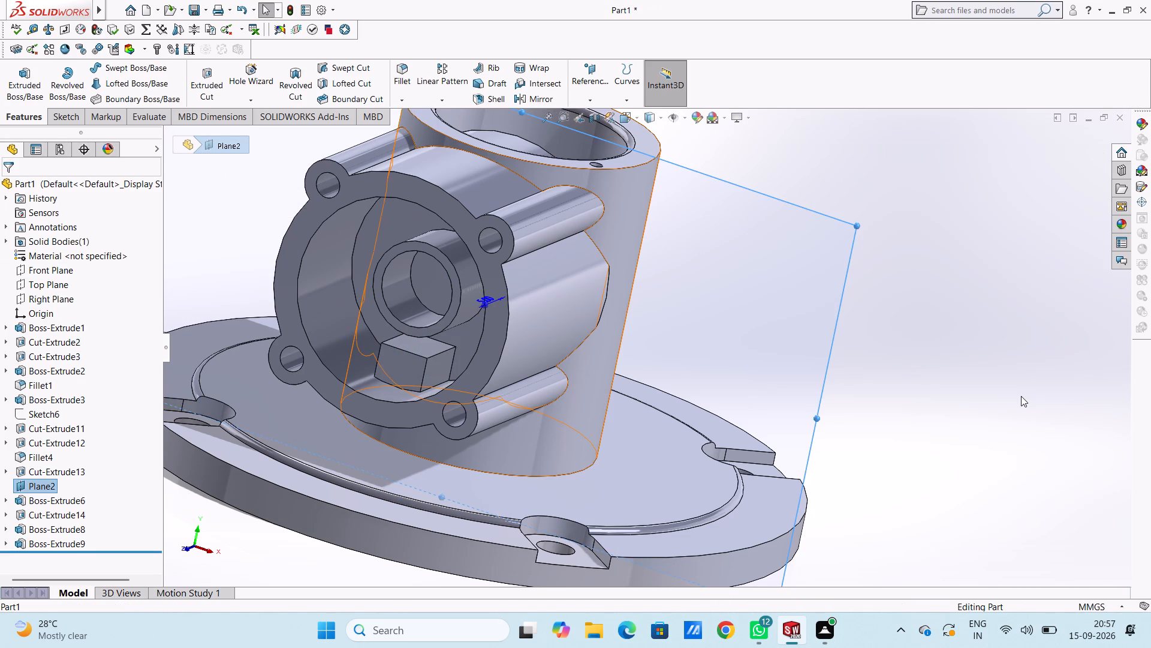
Start a sketch on the new block's front face and offset its upper straight edge 1 mm inward, in one direction only.
key("ctrl+1")
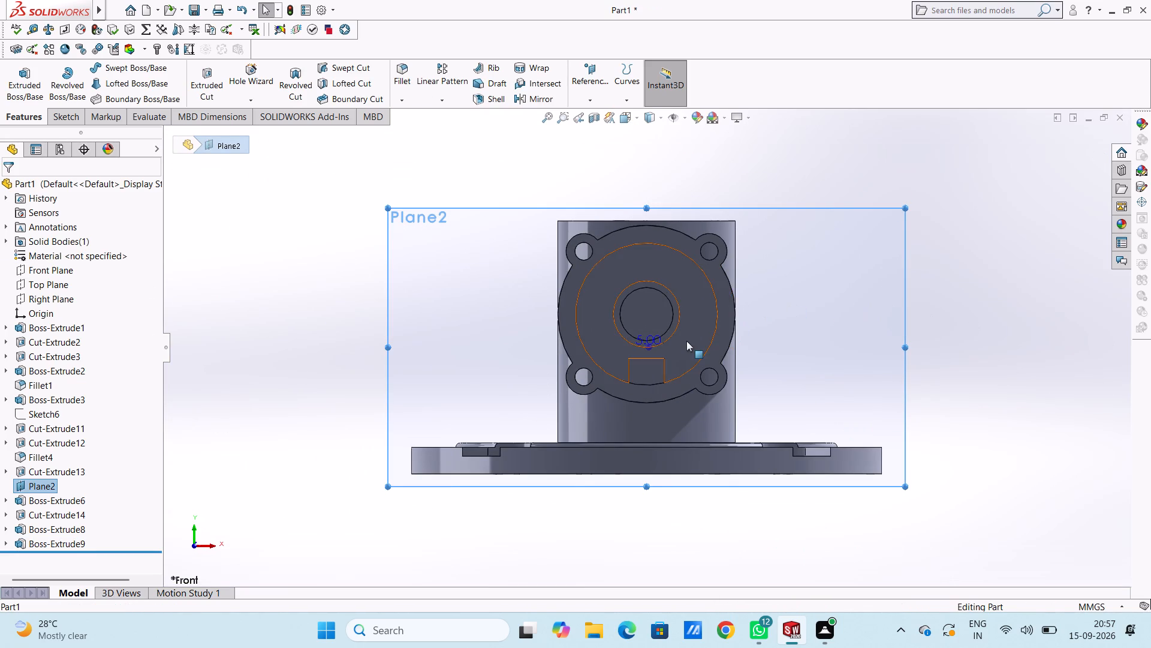
scroll(686, 341, "down", 4)
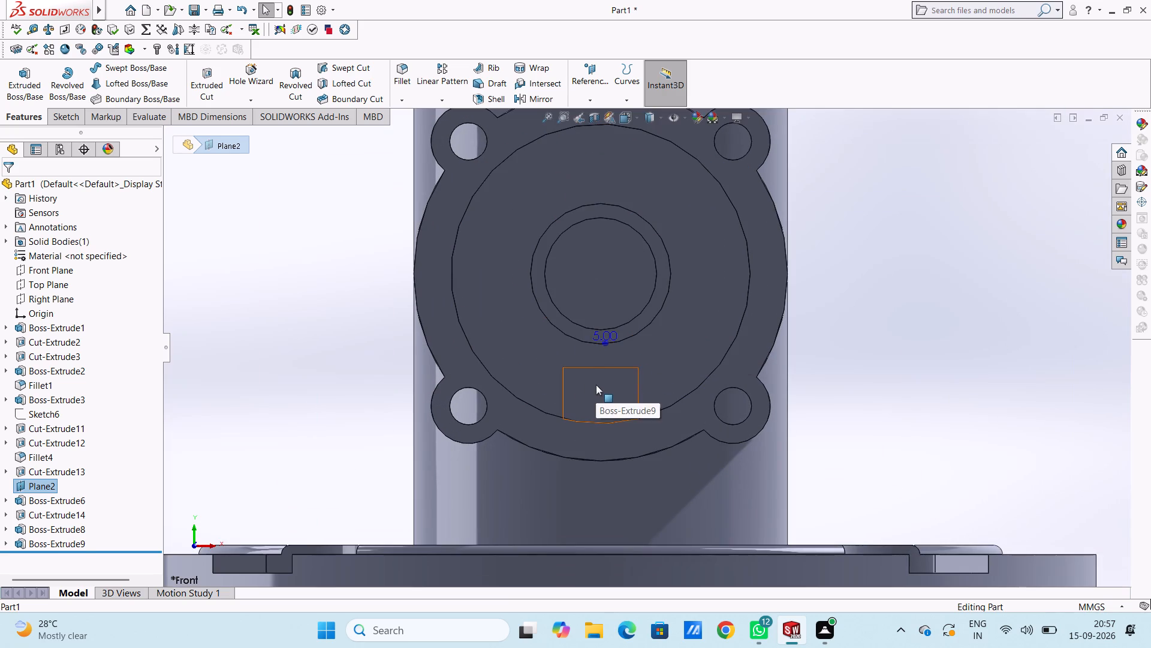
left_click(596, 385)
left_click(647, 353)
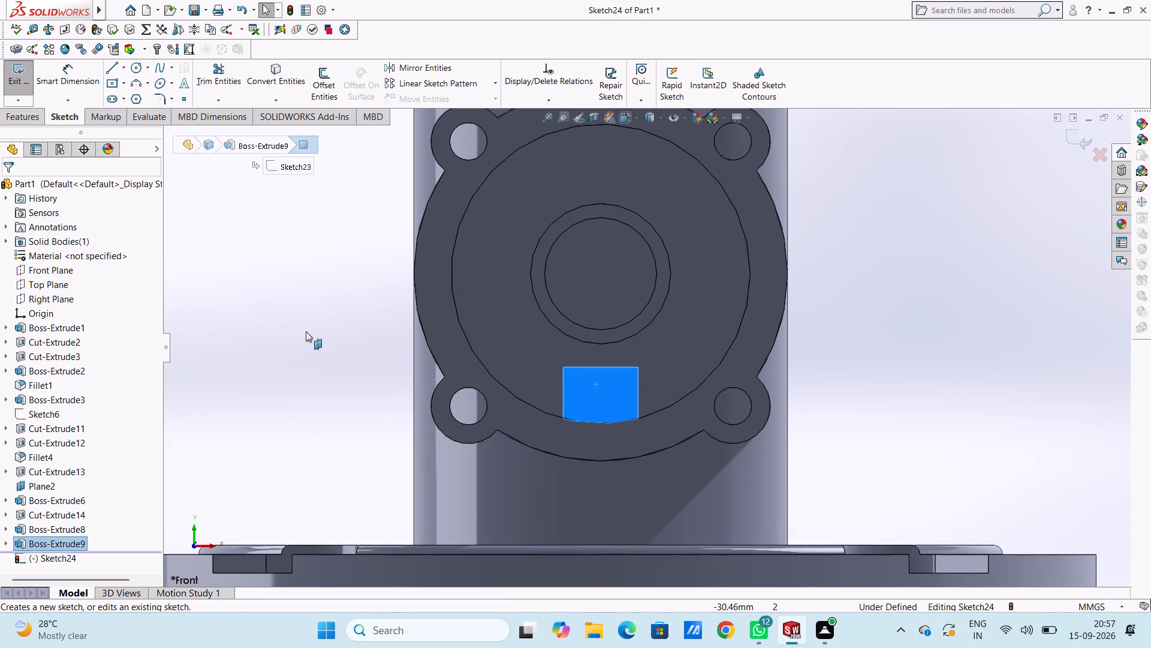
left_click(306, 330)
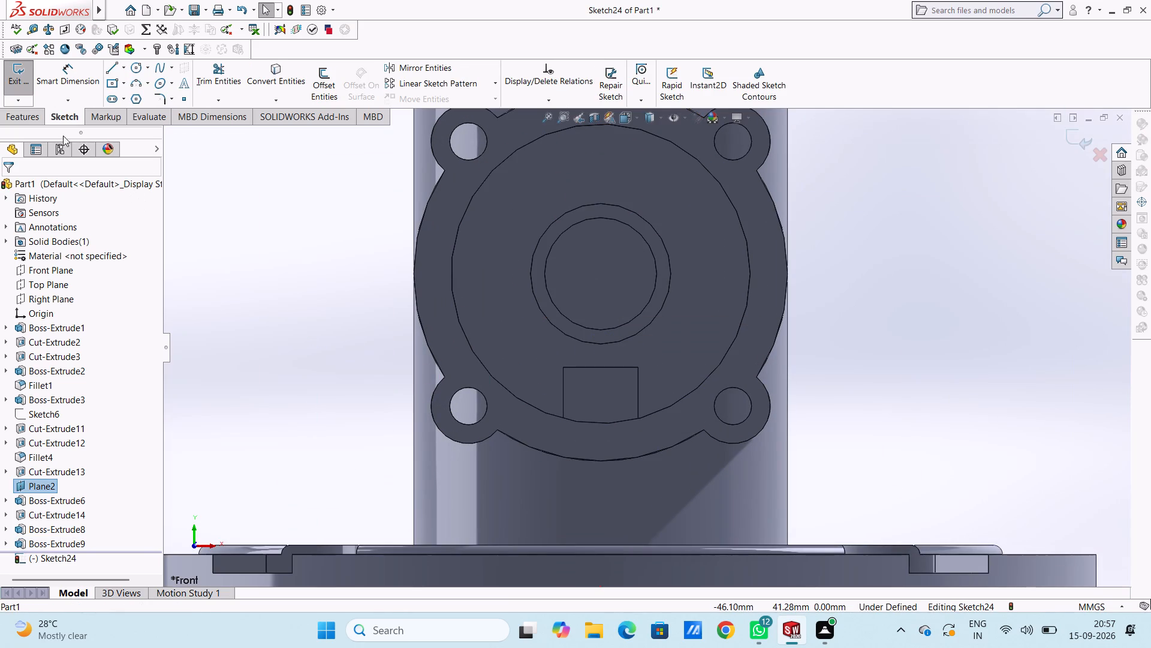
left_click(28, 114)
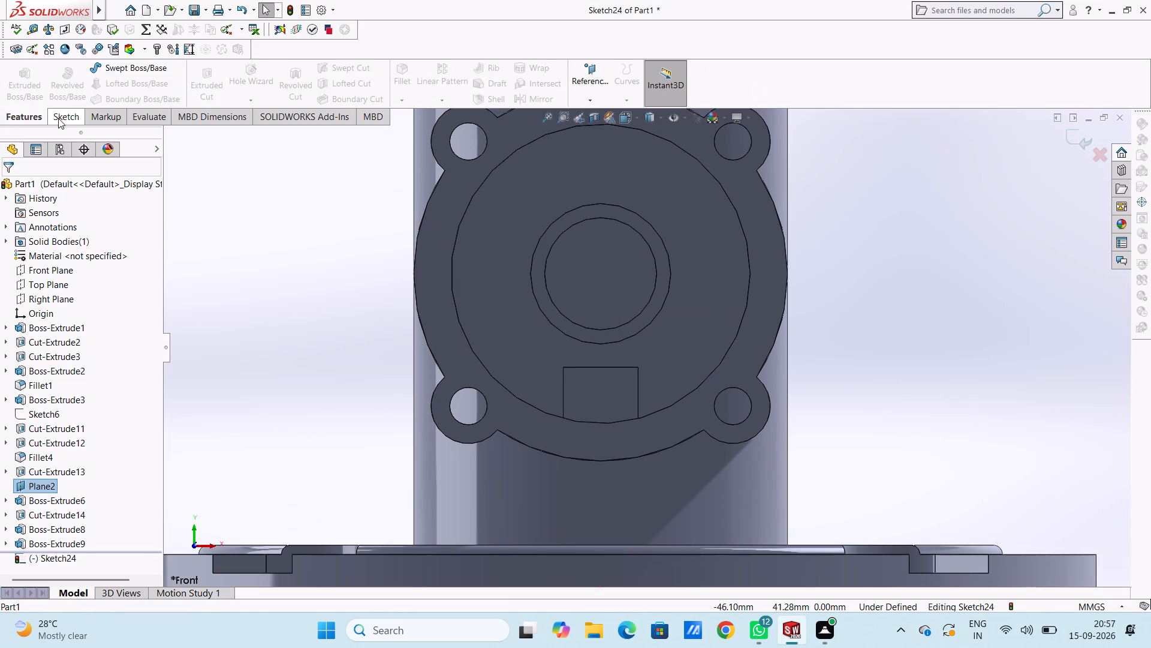
left_click(59, 113)
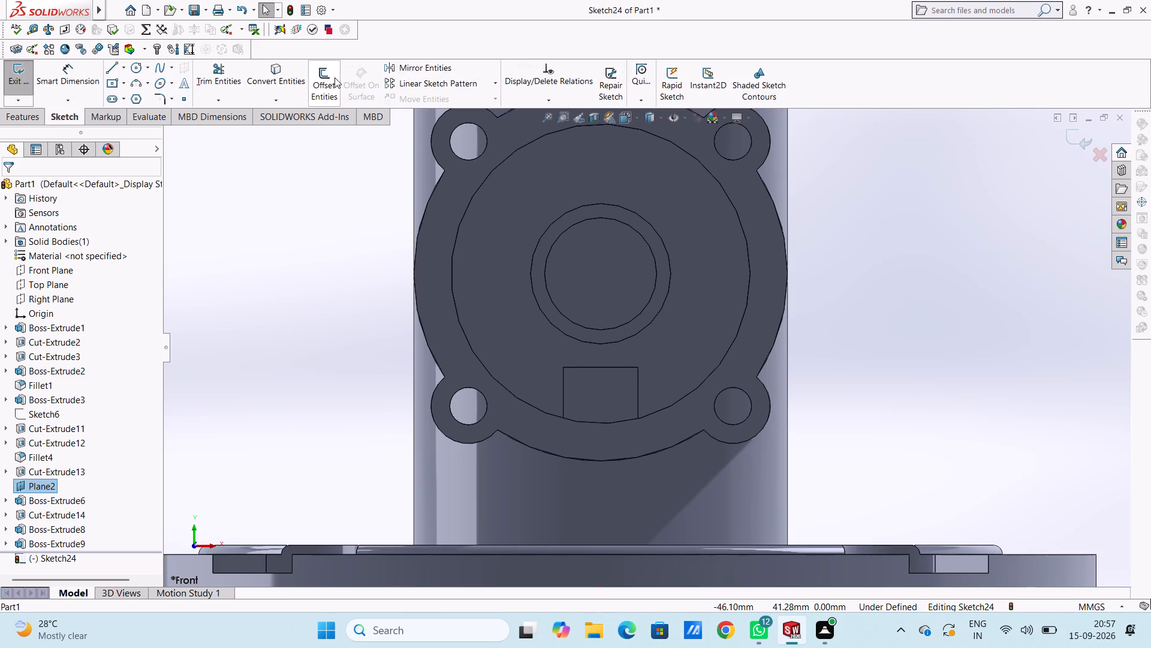
left_click(334, 77)
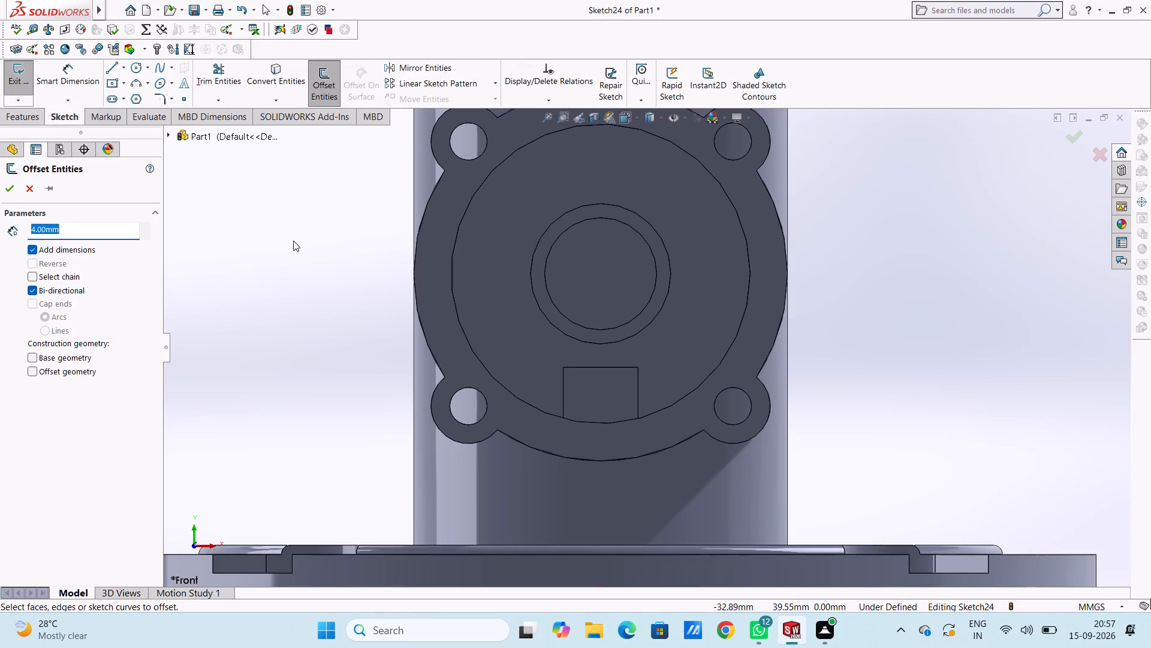
key("1")
key("Return")
left_click(588, 368)
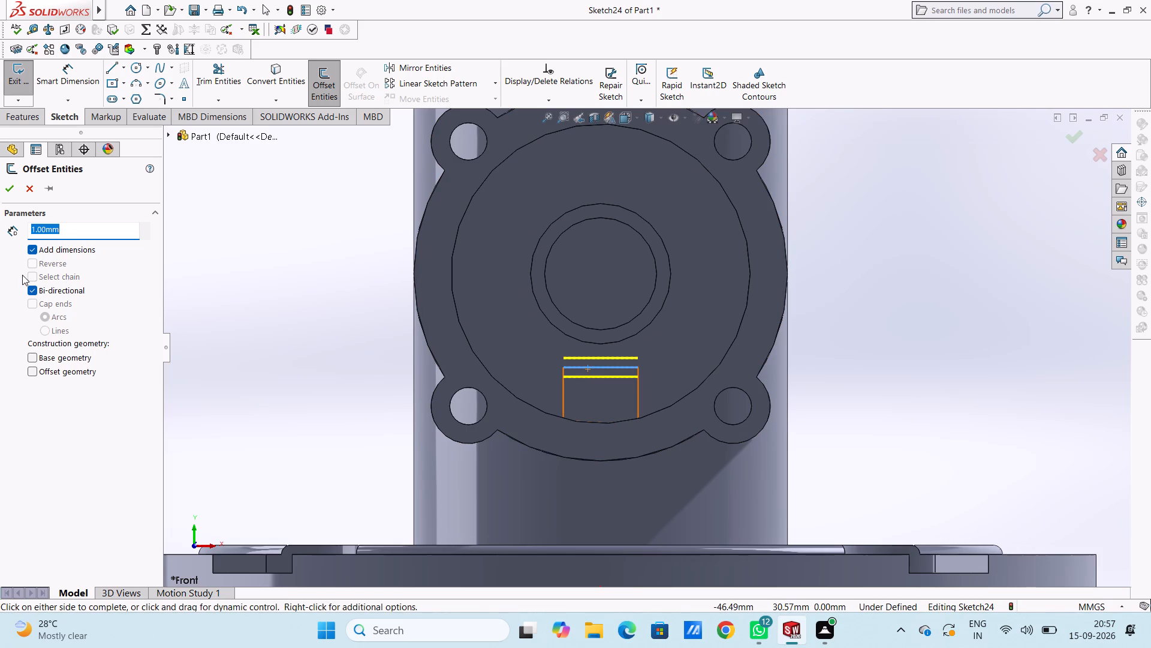
left_click(32, 280)
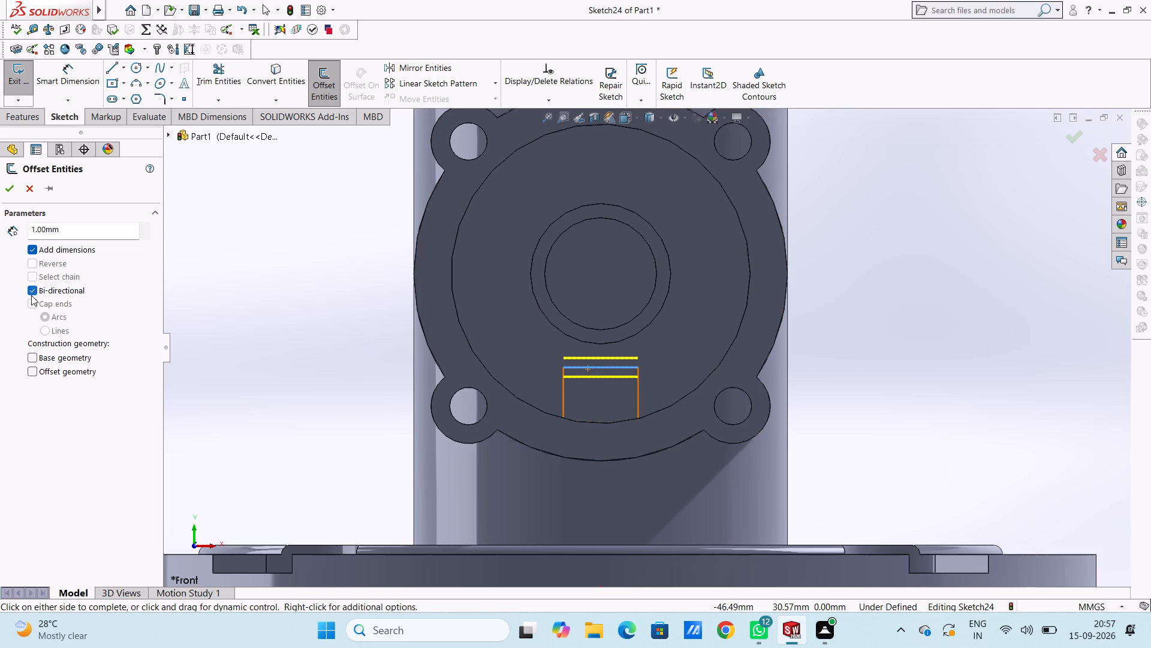
left_click(30, 290)
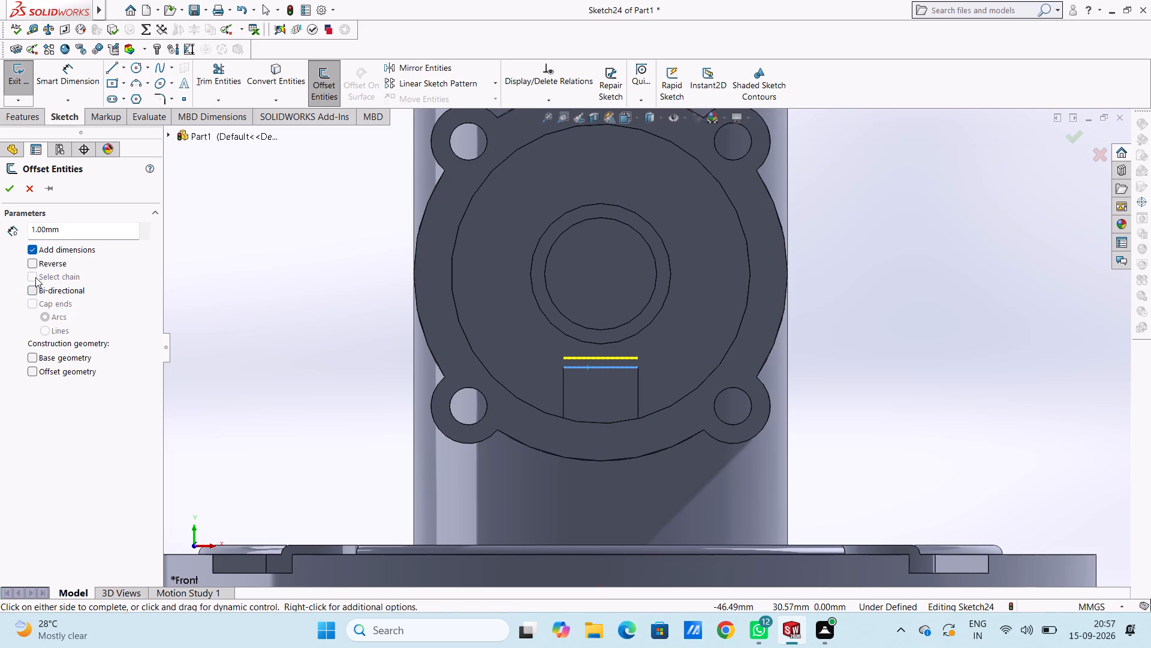
left_click(34, 262)
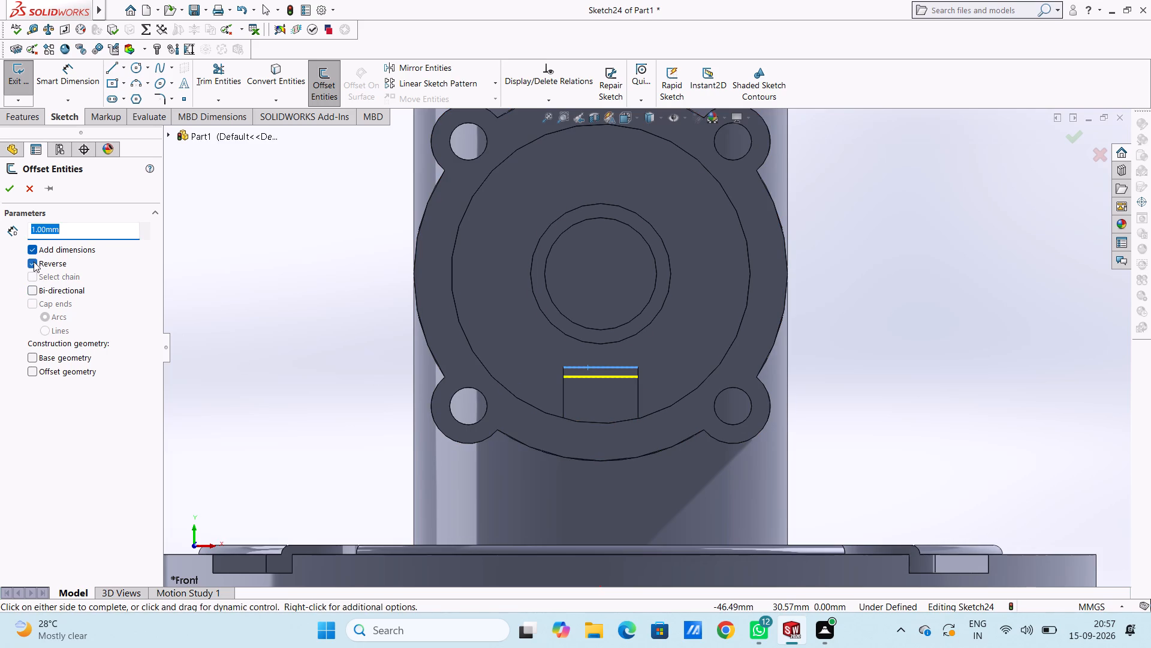
left_click(11, 188)
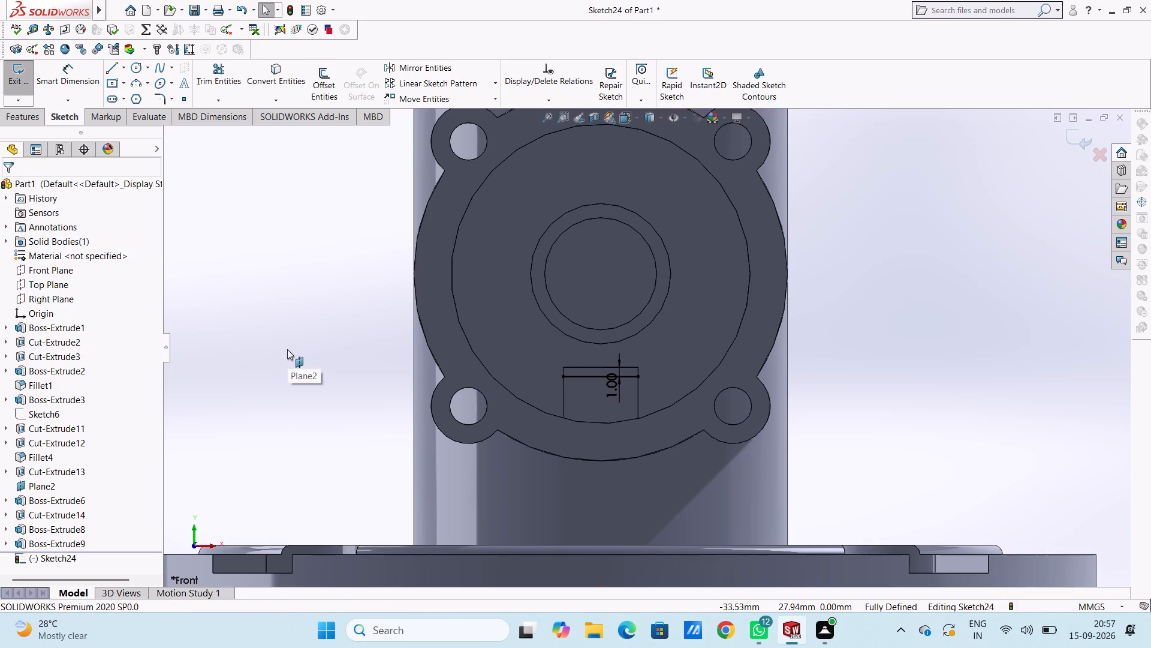
Draw a three-point arc of 16 mm radius along the block's curved lower edge, between its two bottom corners.
left_click(139, 82)
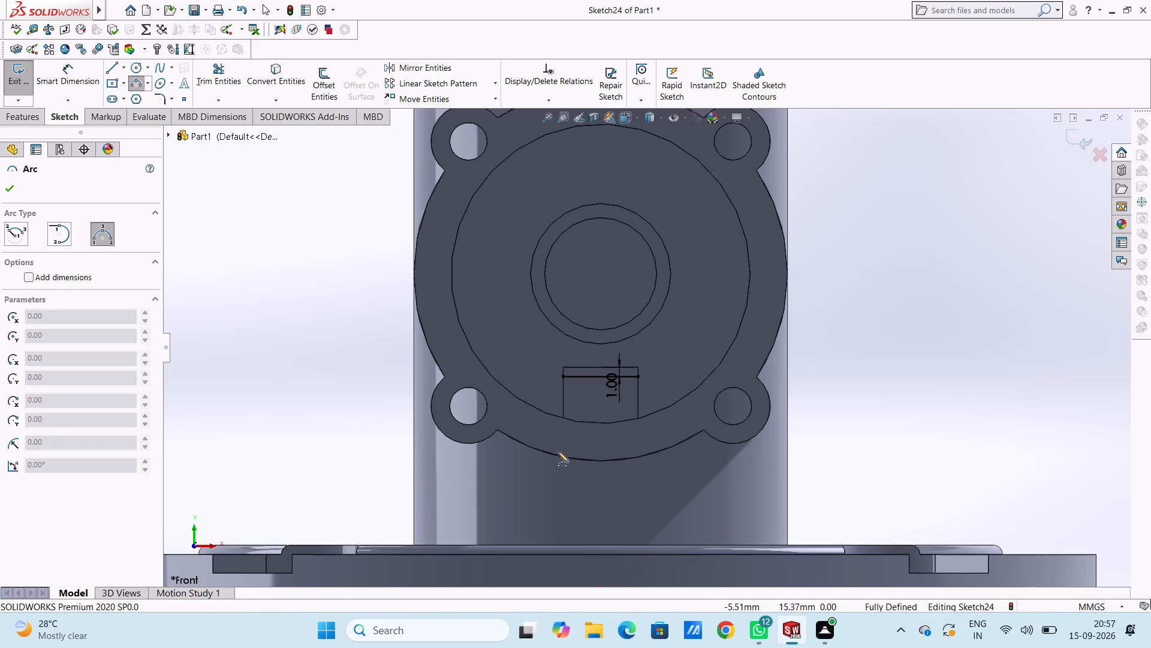
left_click(562, 419)
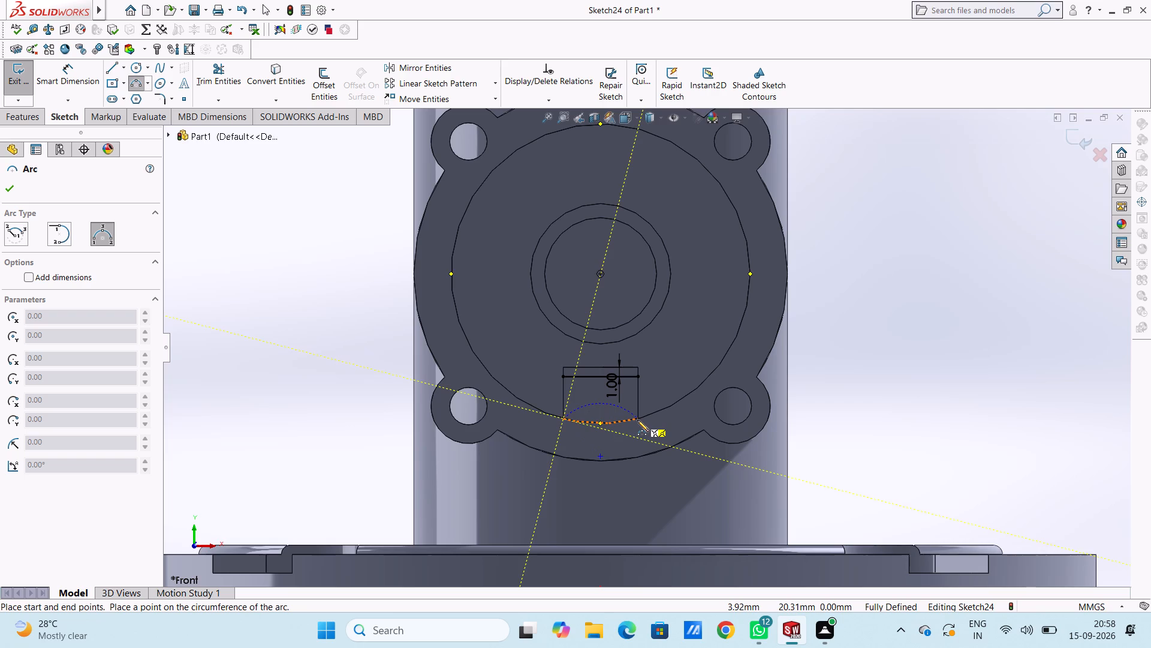
left_click(637, 419)
left_click(632, 422)
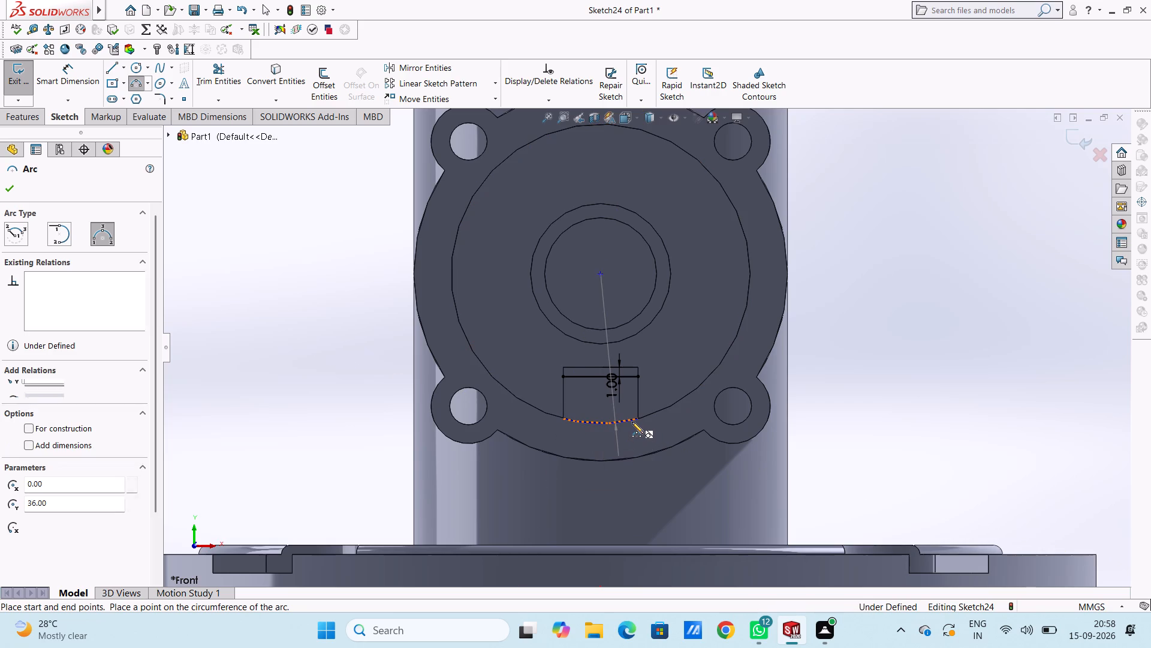
key("Escape")
key("Escape")
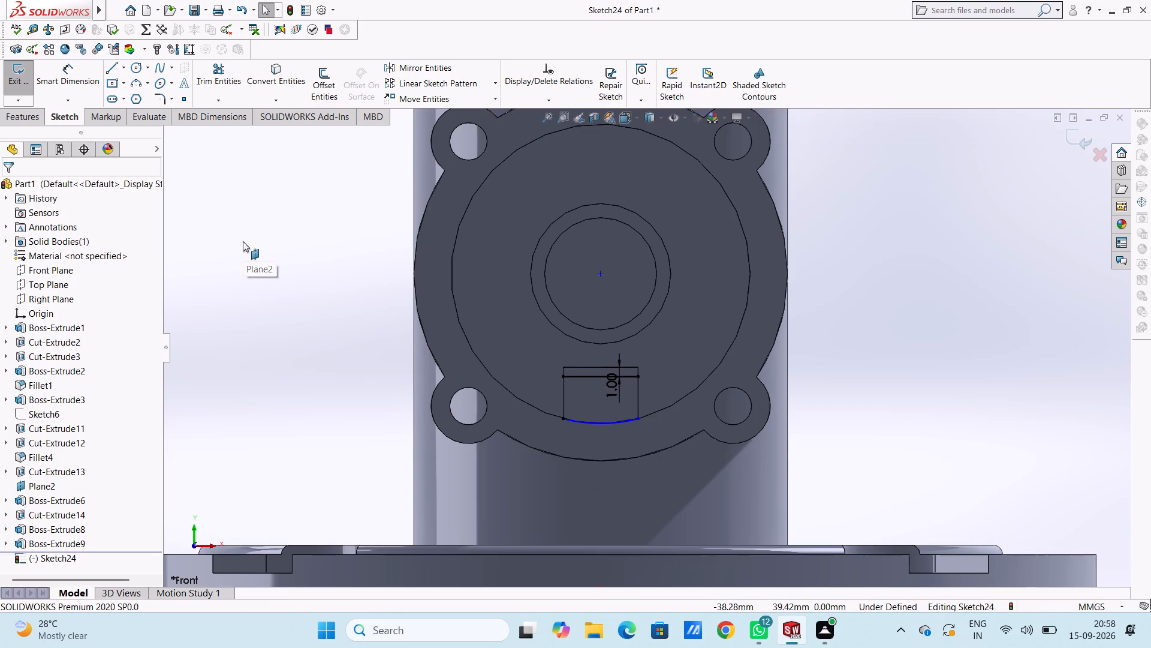
key("Escape")
Offset the 16 mm radius arc along the block's lower edge 1 mm inward, reversing the offset direction.
left_click(322, 79)
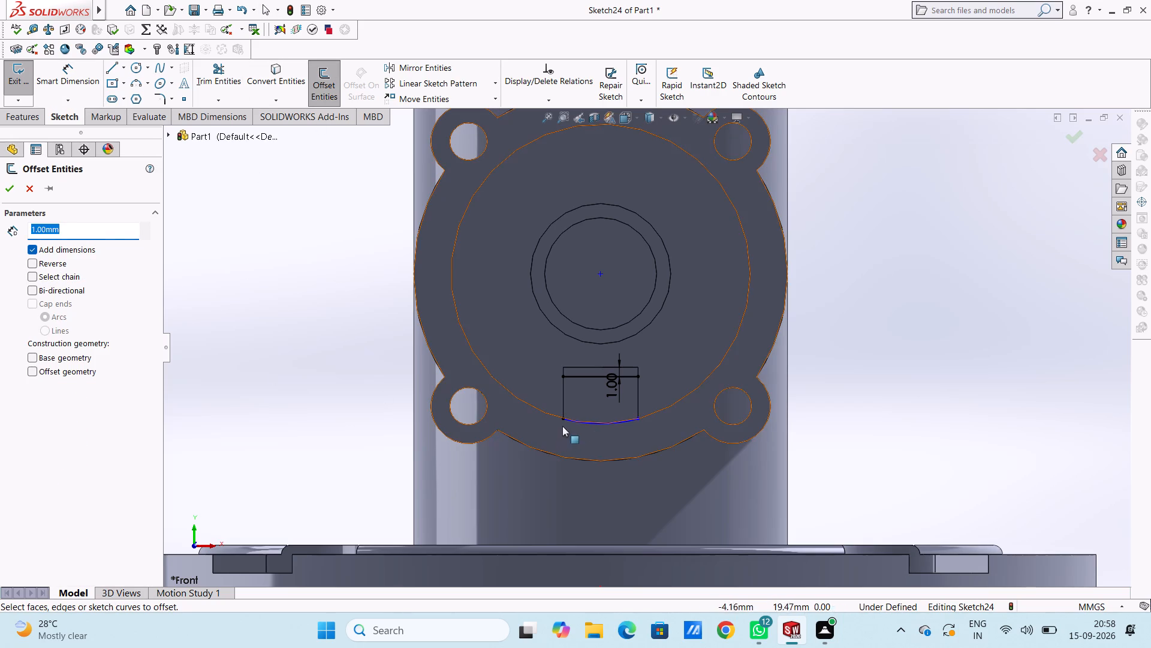
left_click(581, 424)
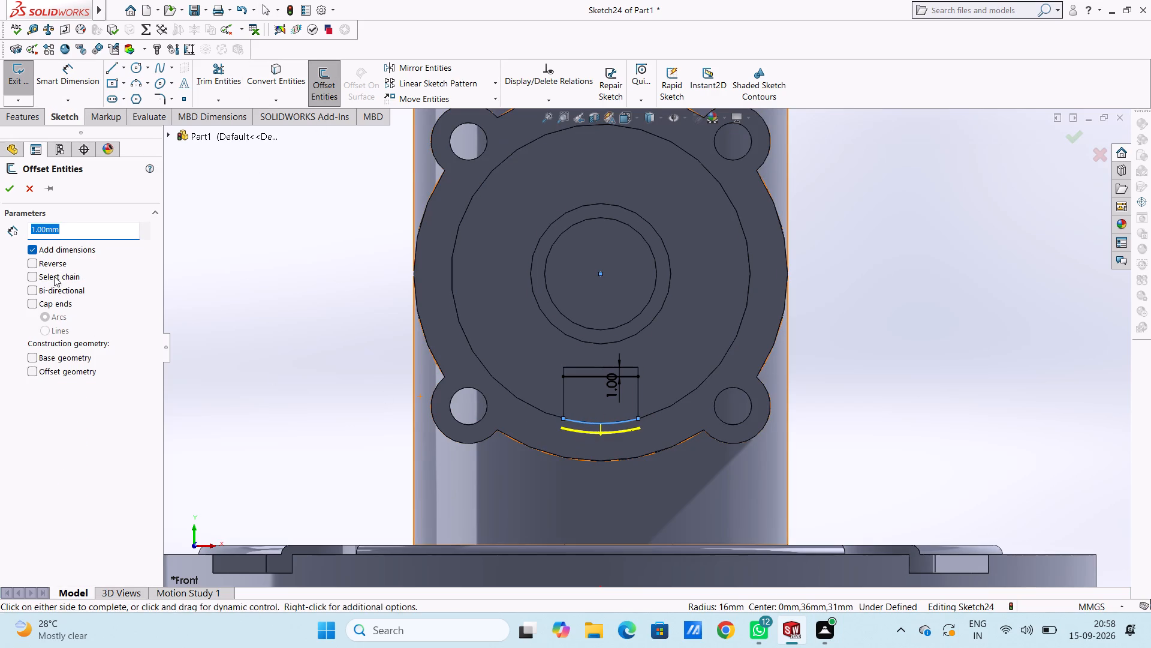
left_click(34, 263)
left_click(32, 276)
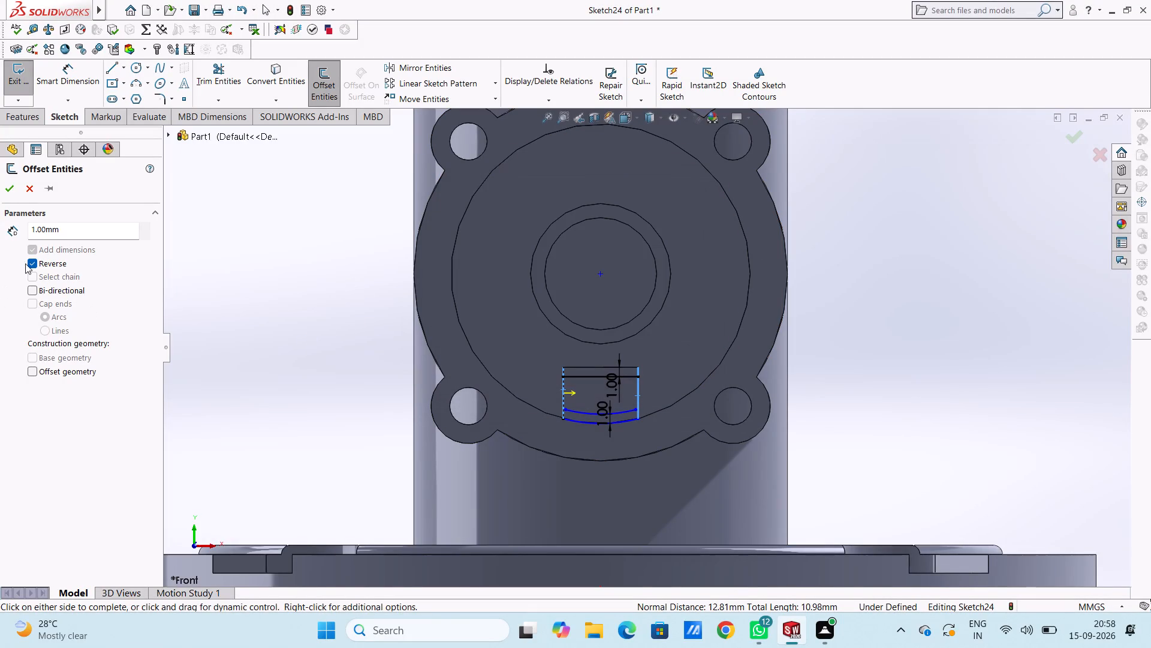
left_click(34, 262)
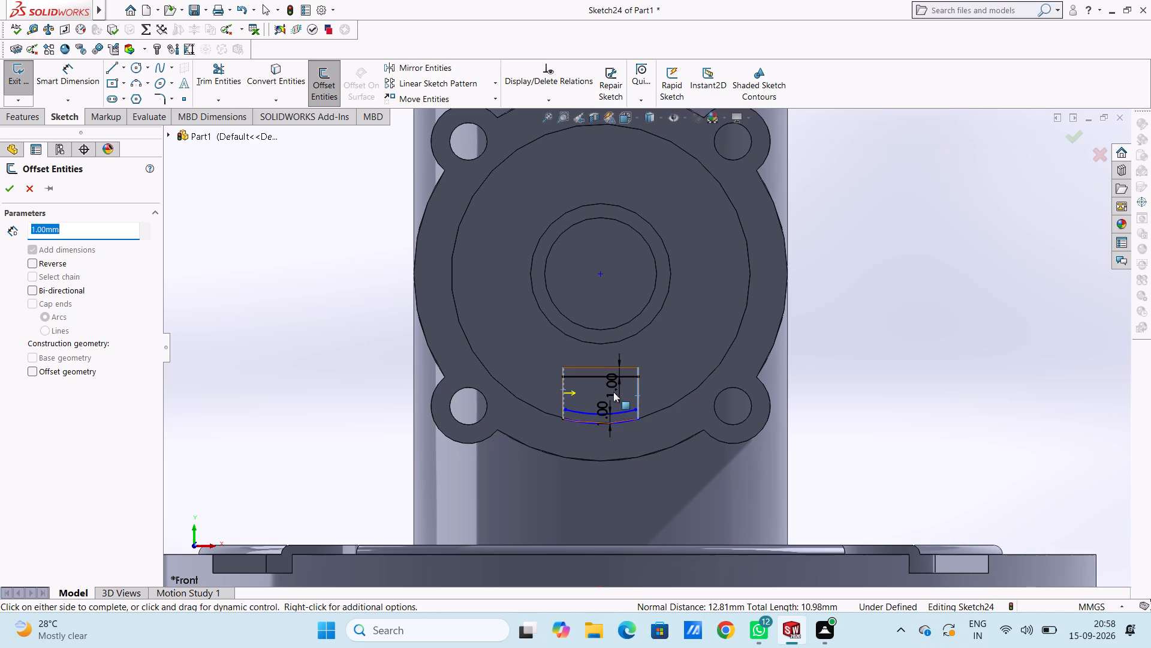
left_click(638, 393)
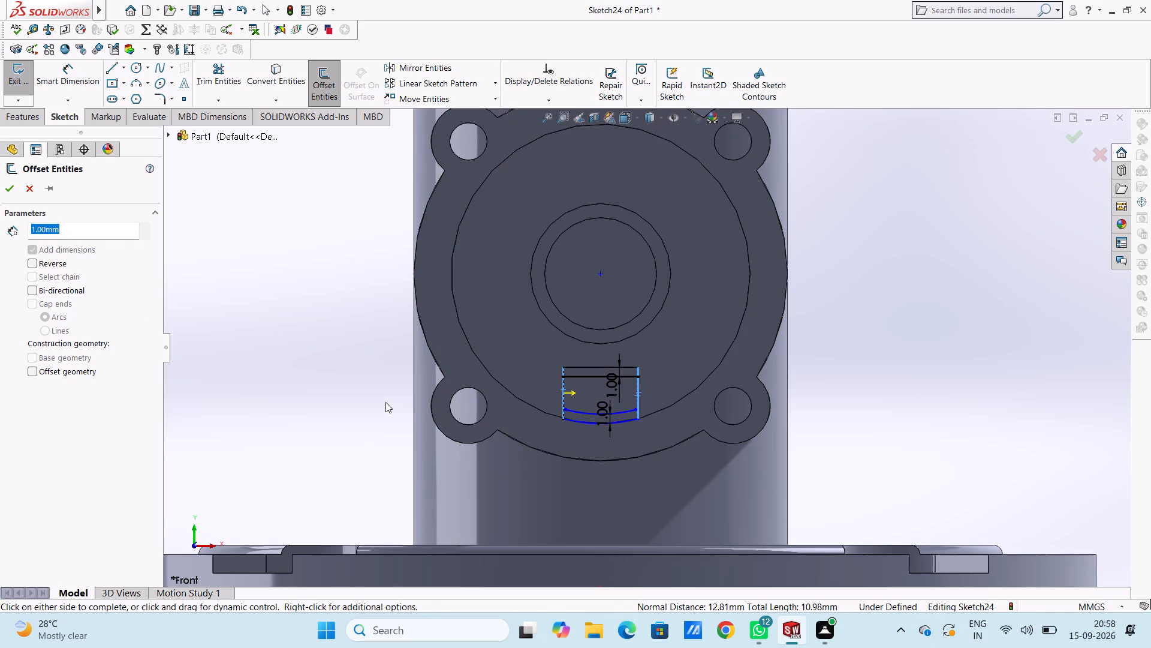
key("Escape")
key("Escape")
Offset both vertical side edges of the block's front face 1 mm inward, each in the reversed direction.
left_click(330, 71)
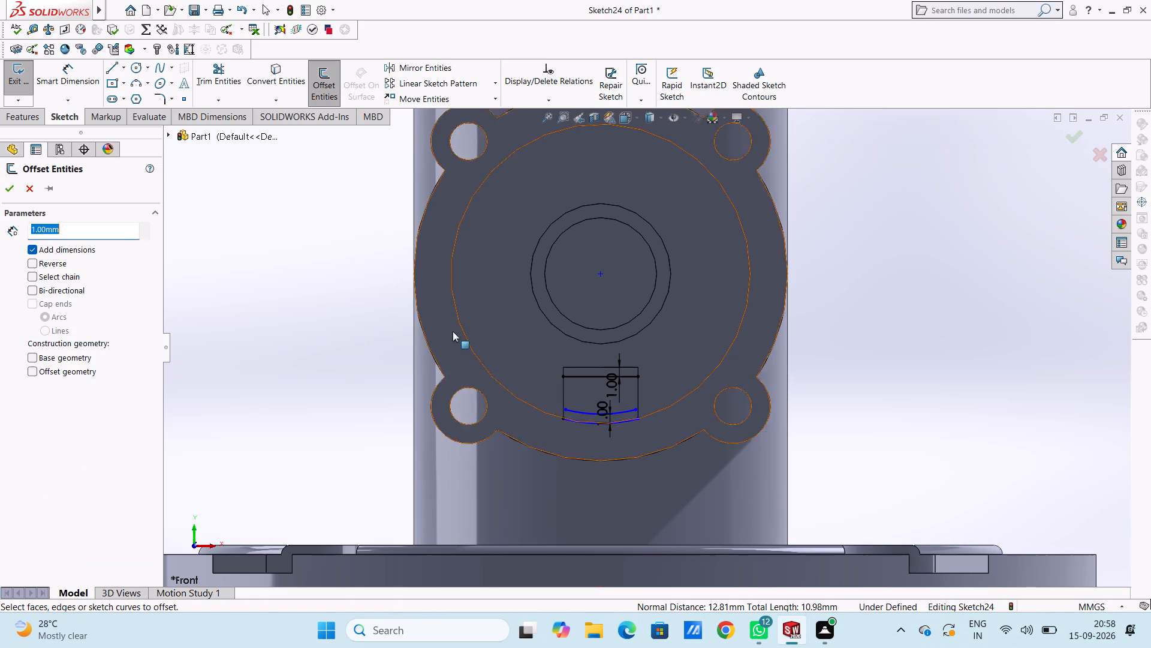
left_click(564, 394)
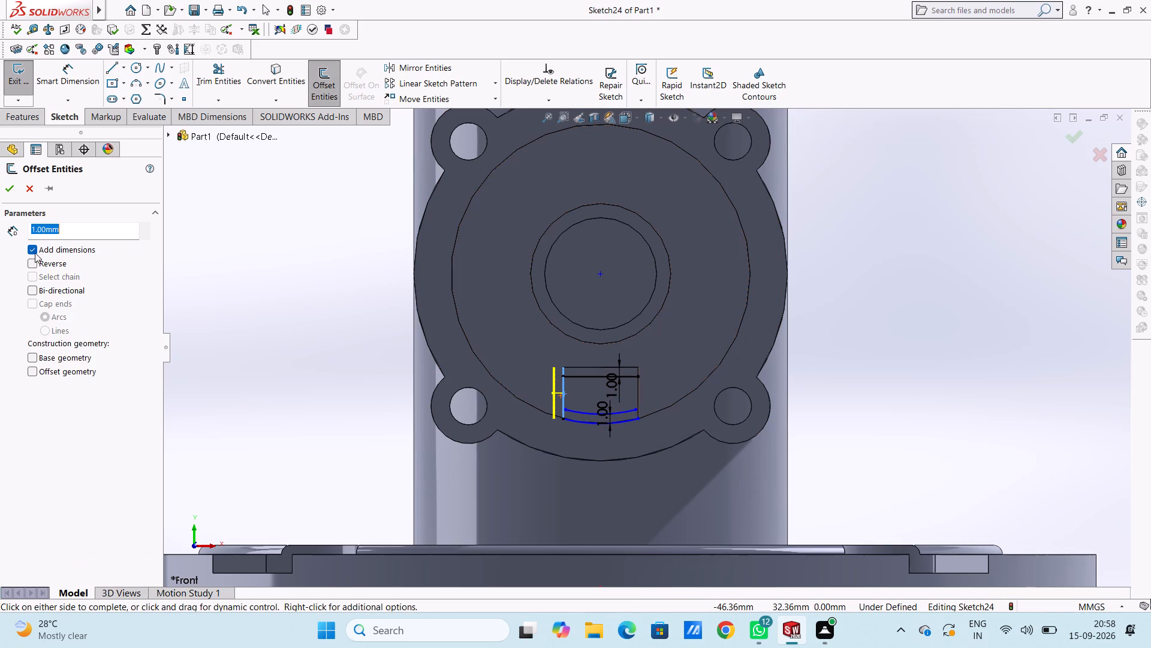
left_click(32, 264)
left_click(8, 186)
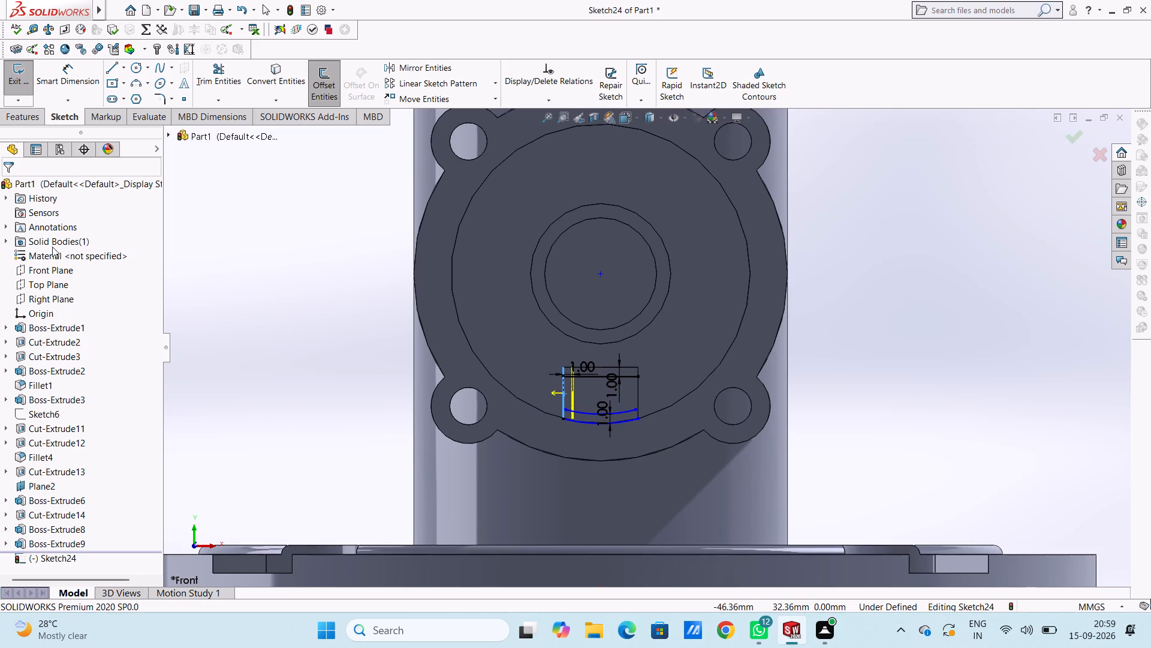
left_click(206, 334)
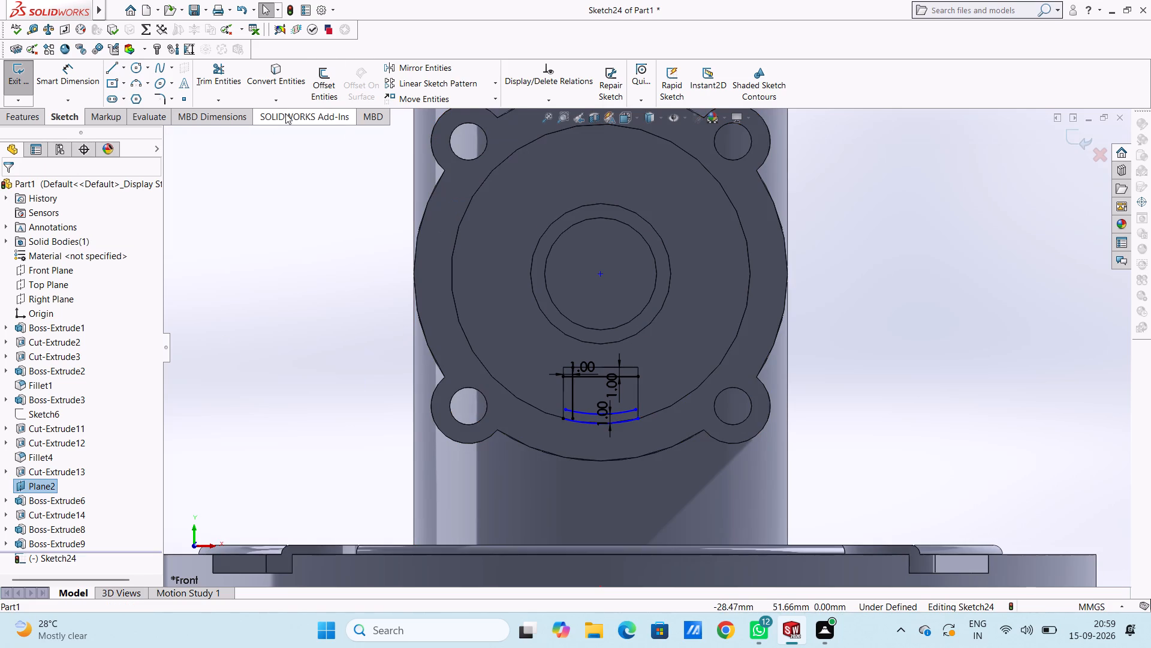
left_click(321, 65)
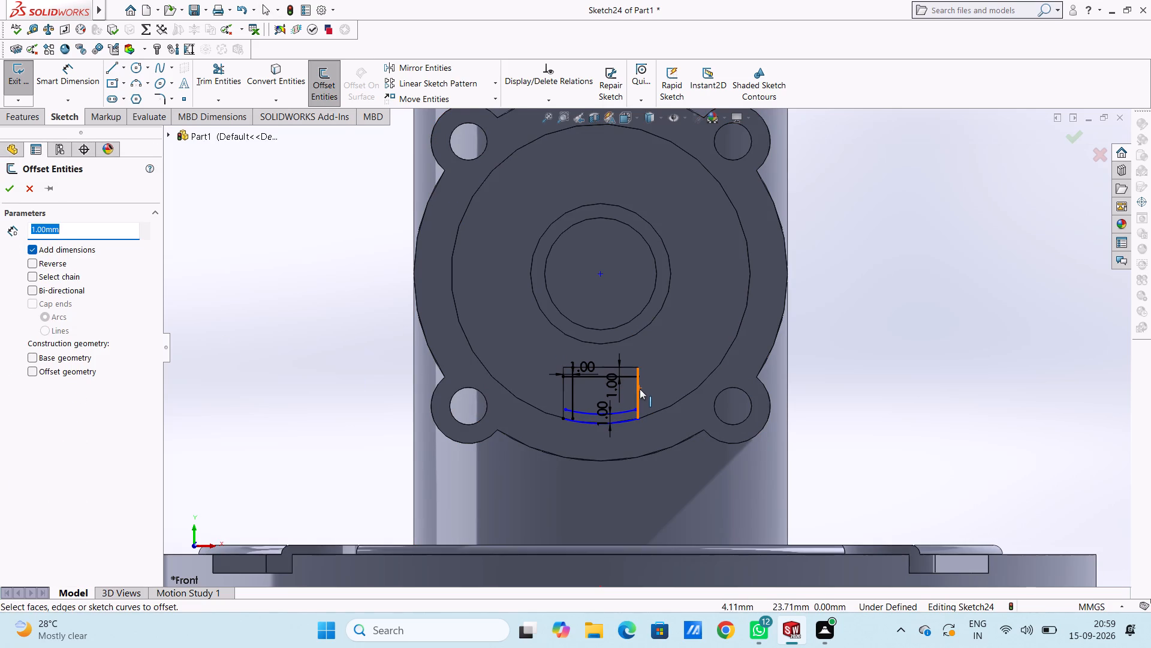
left_click(640, 389)
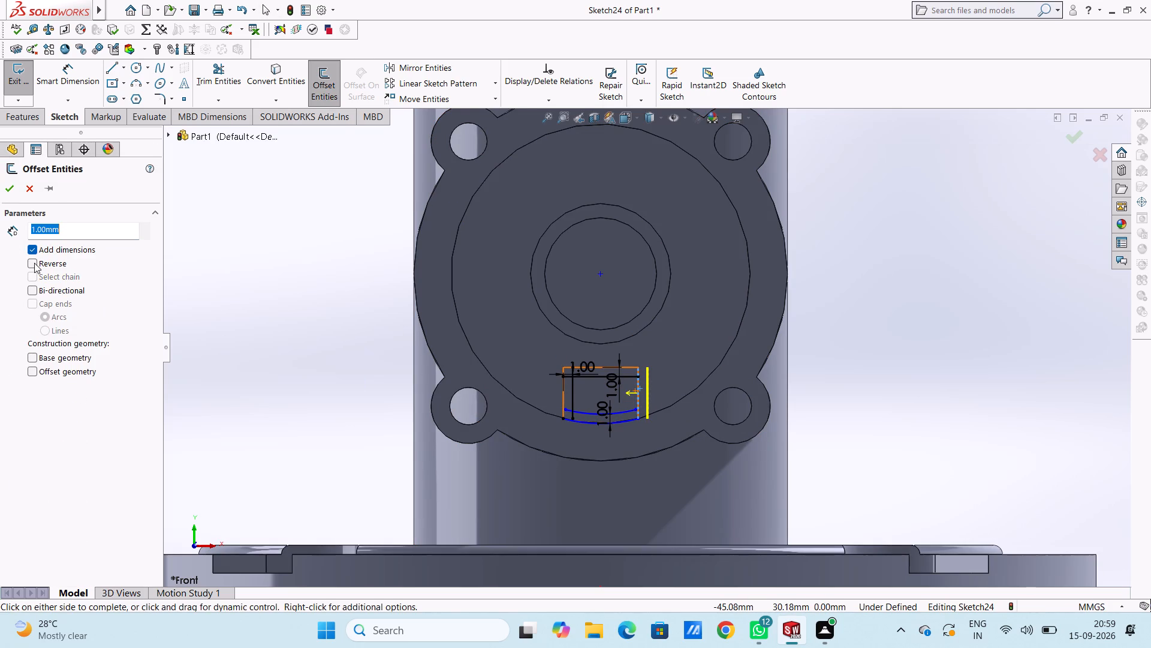
left_click(34, 263)
left_click(11, 193)
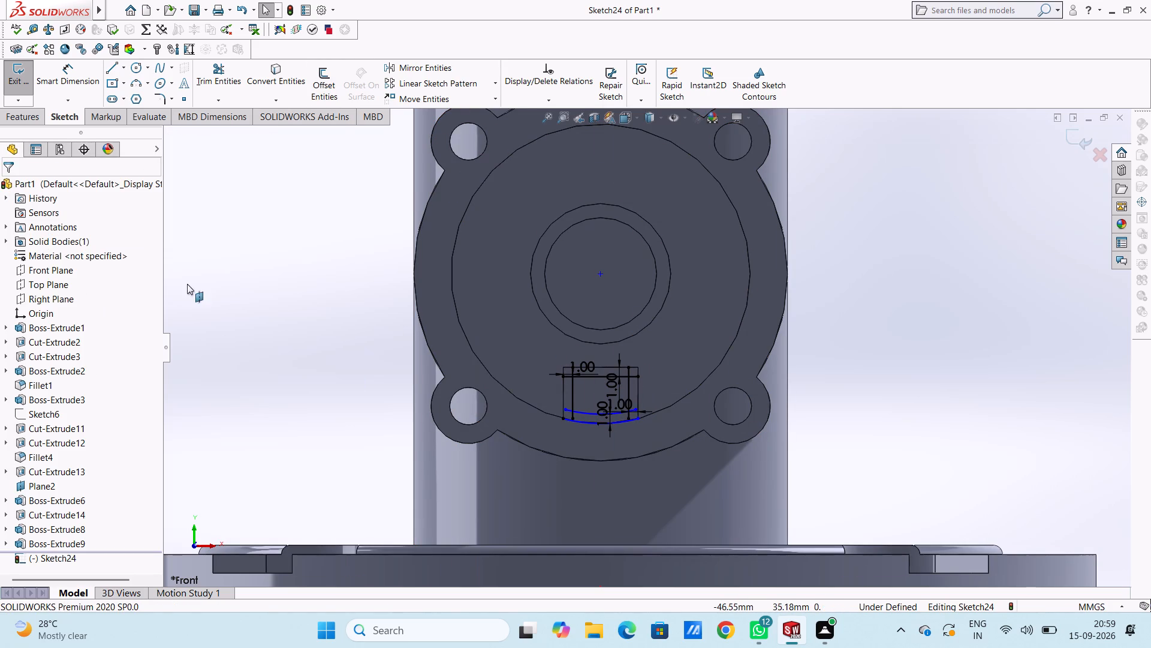
left_click(213, 286)
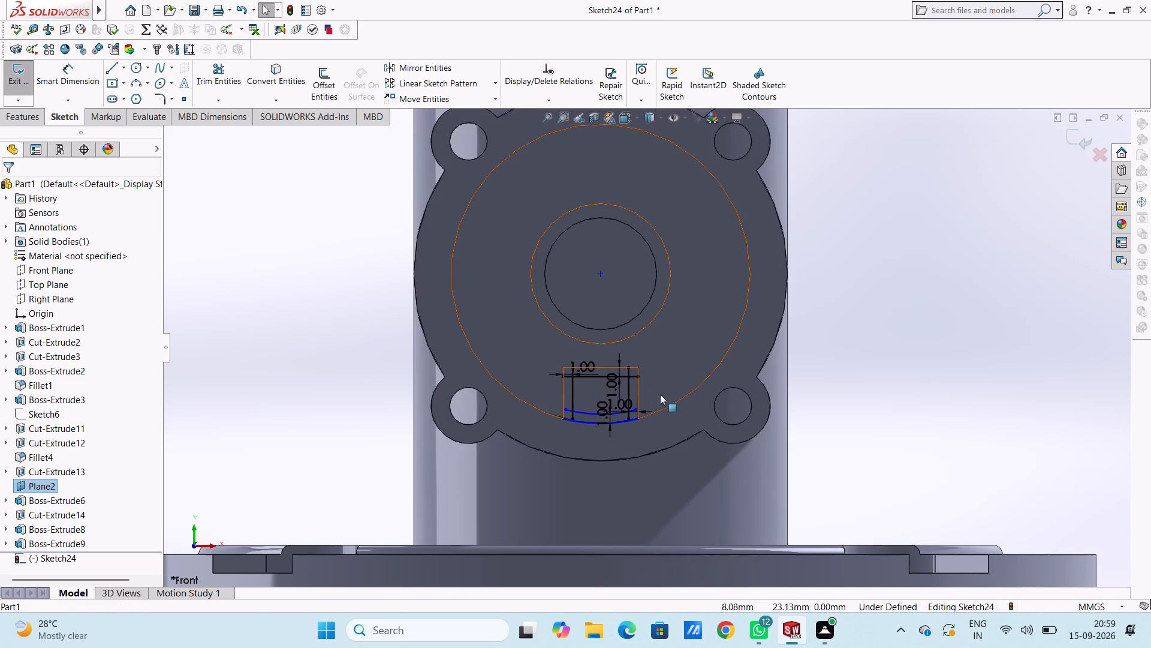
Trim the overhanging ends of the offset side lines and offset arc, plus the upper line's left overhang, around the inset profile.
scroll(655, 394, "down", 4)
left_click(214, 76)
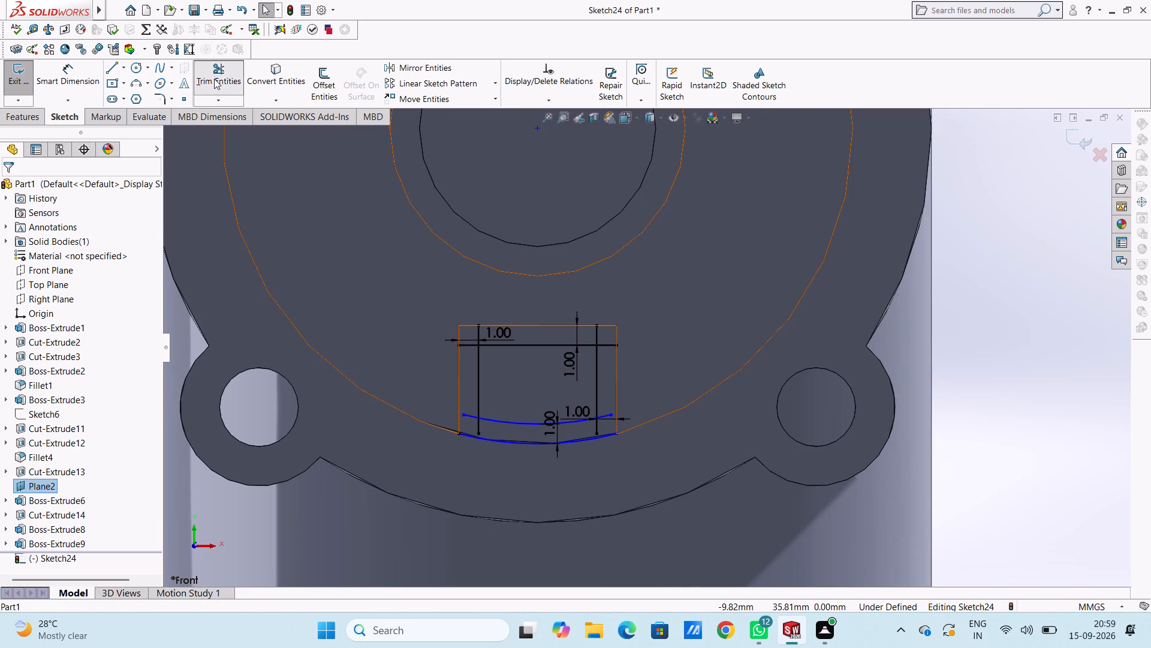
left_click(479, 330)
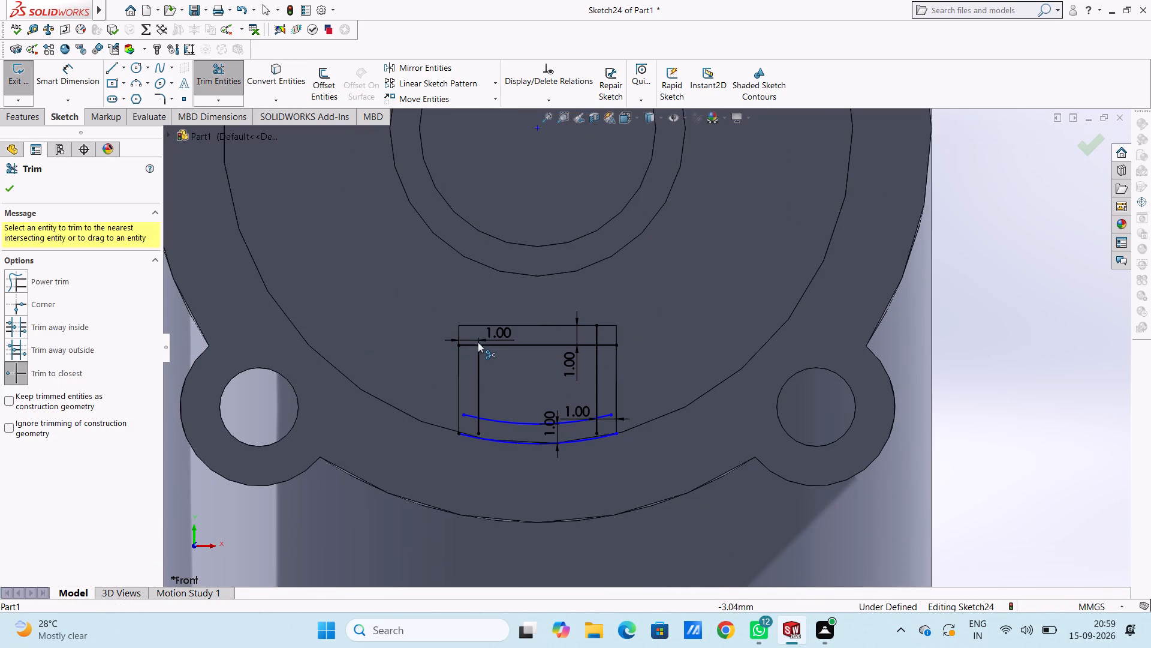
left_click(472, 347)
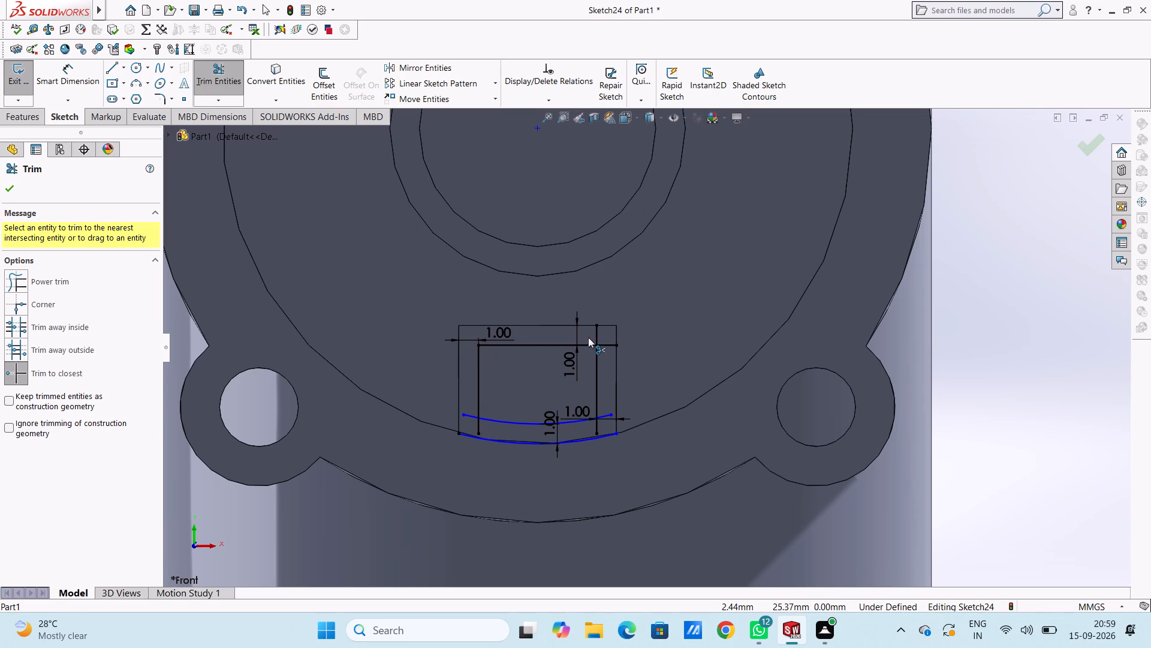
left_click(598, 336)
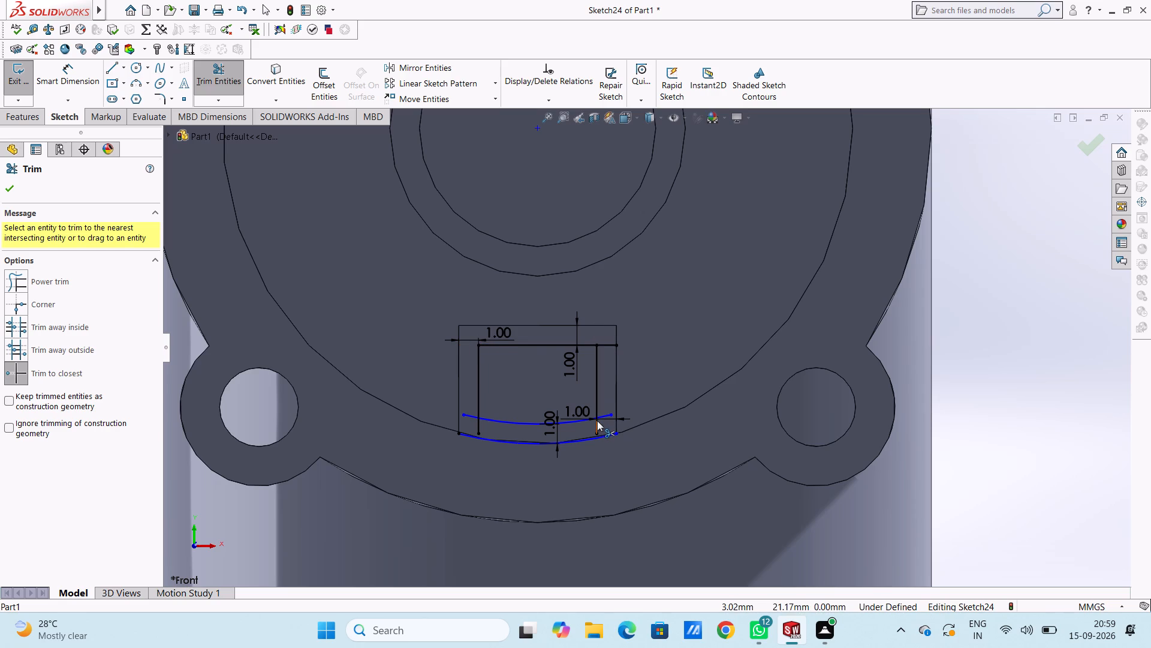
left_click(597, 421)
left_click(604, 412)
left_click(605, 413)
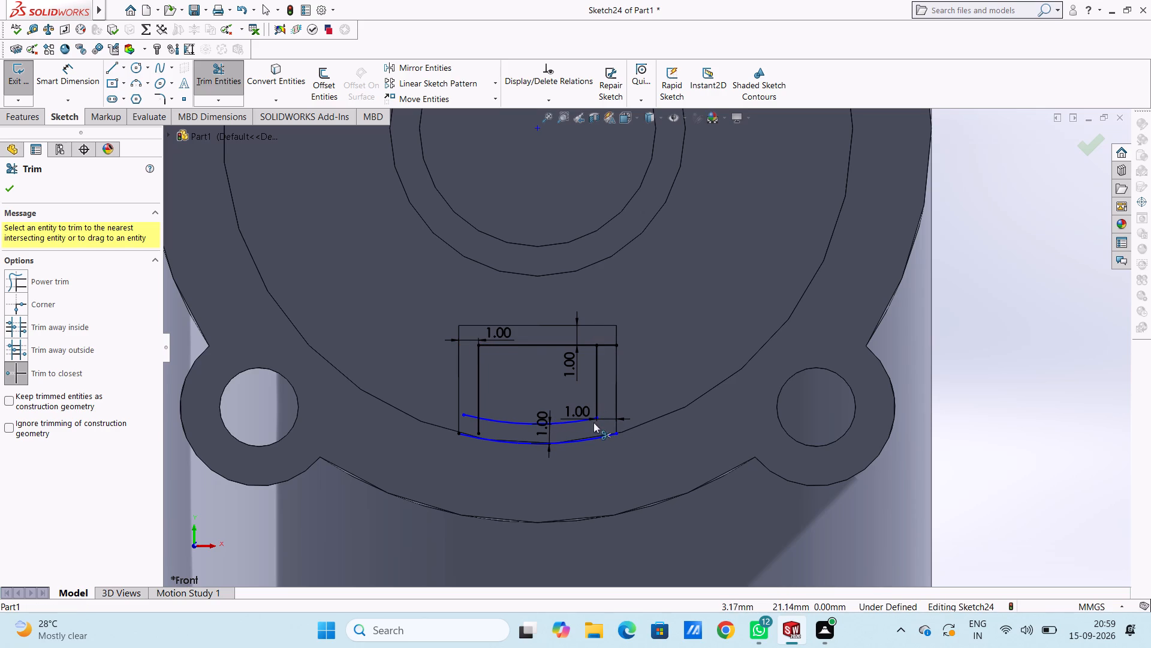
left_click(481, 428)
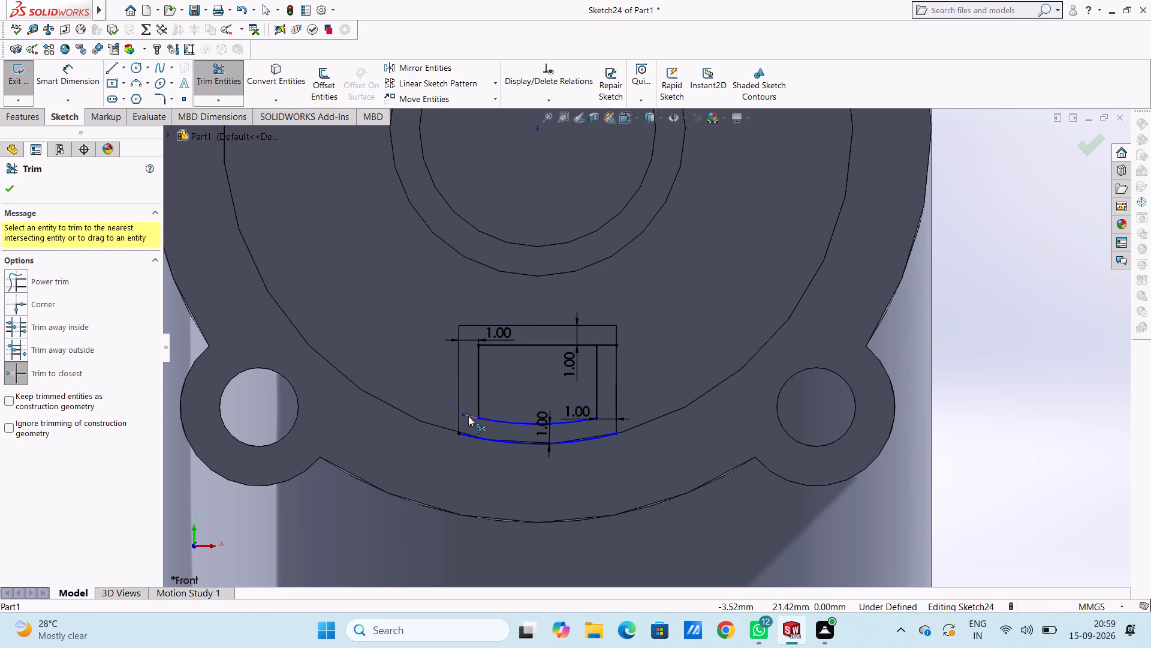
left_click(468, 416)
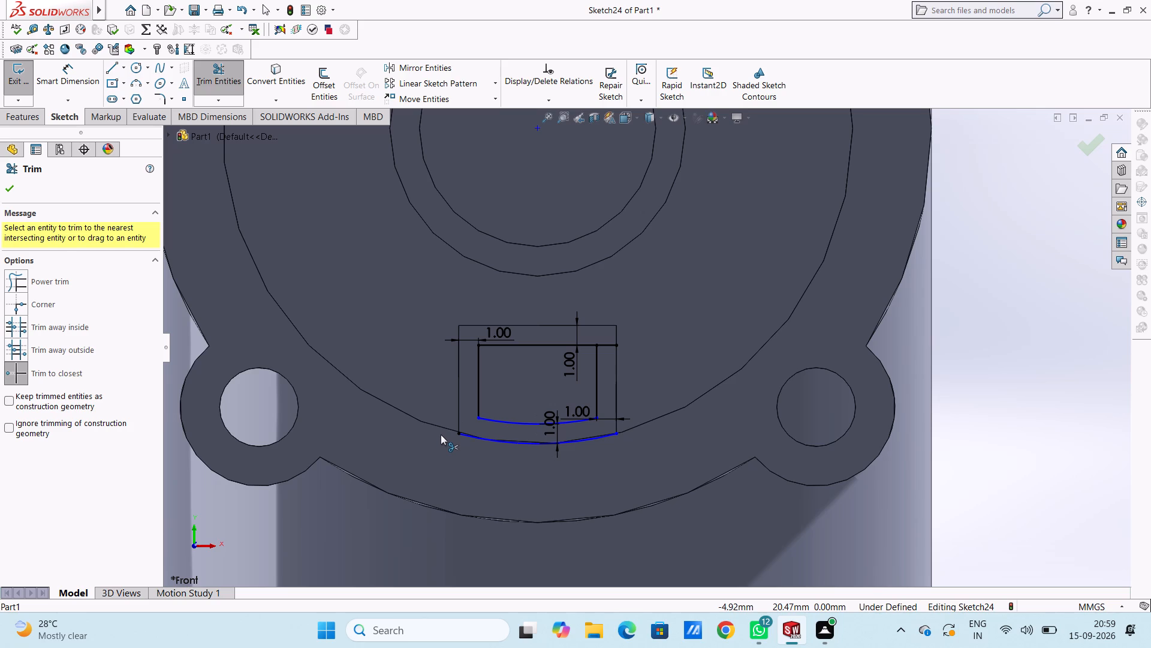
key("Escape")
key("Escape")
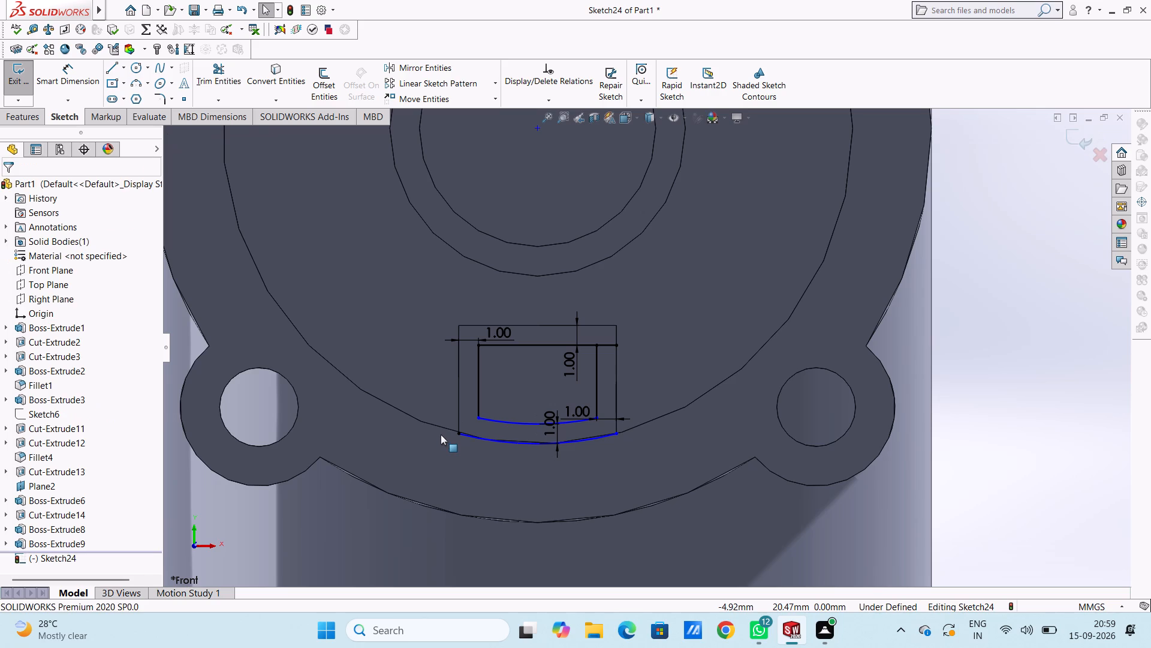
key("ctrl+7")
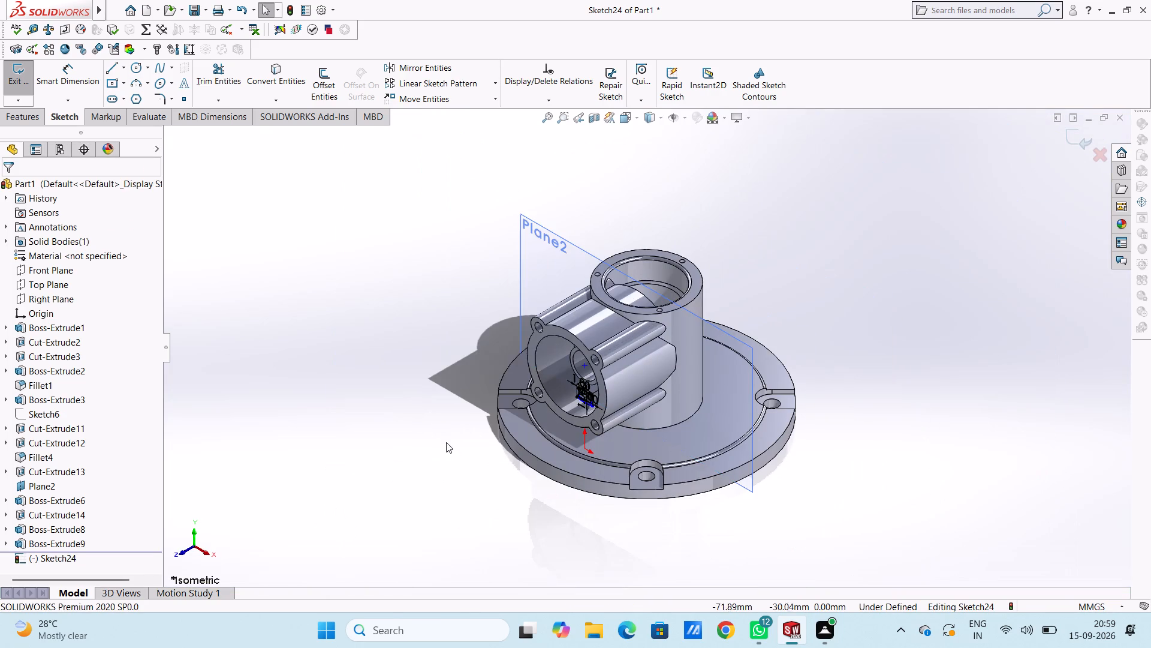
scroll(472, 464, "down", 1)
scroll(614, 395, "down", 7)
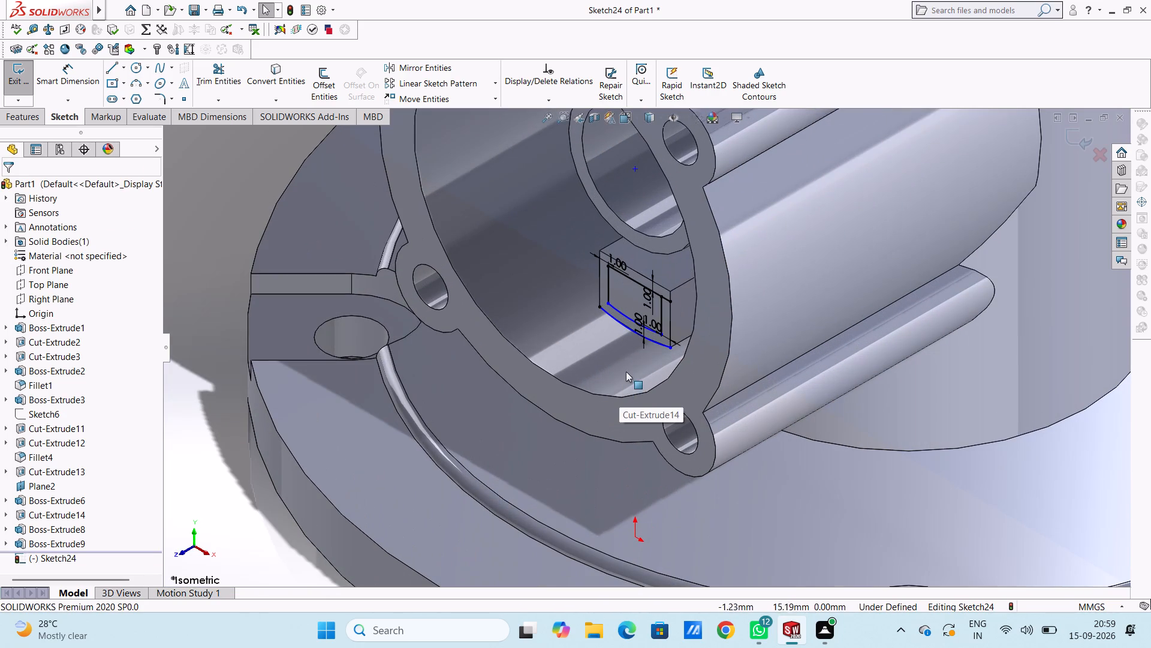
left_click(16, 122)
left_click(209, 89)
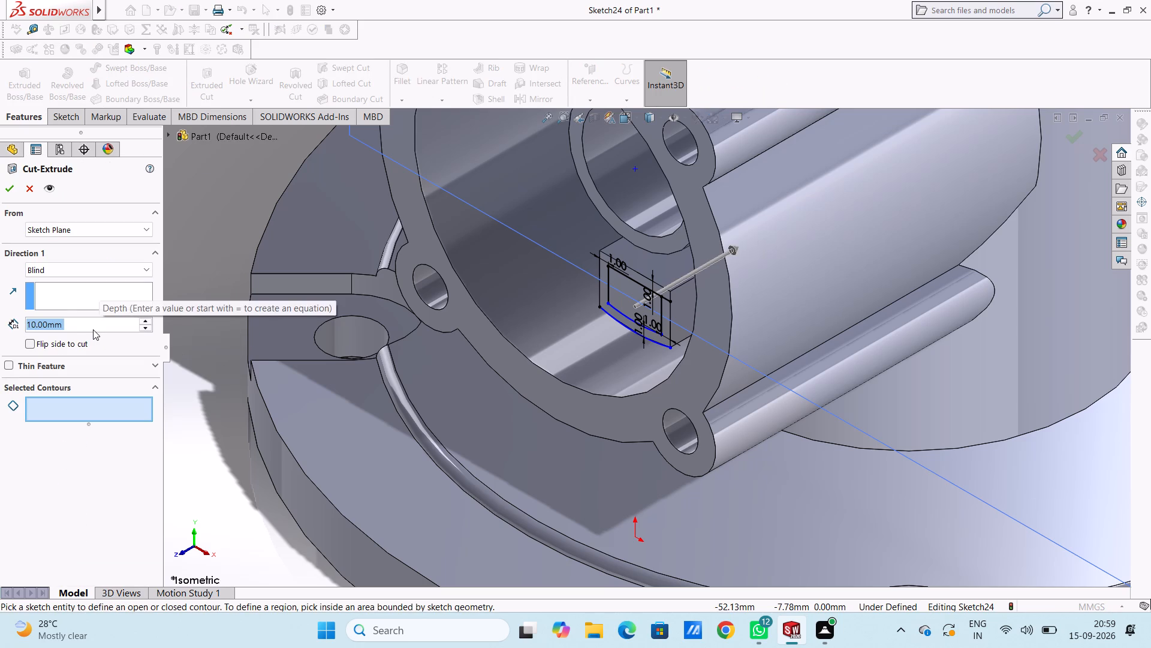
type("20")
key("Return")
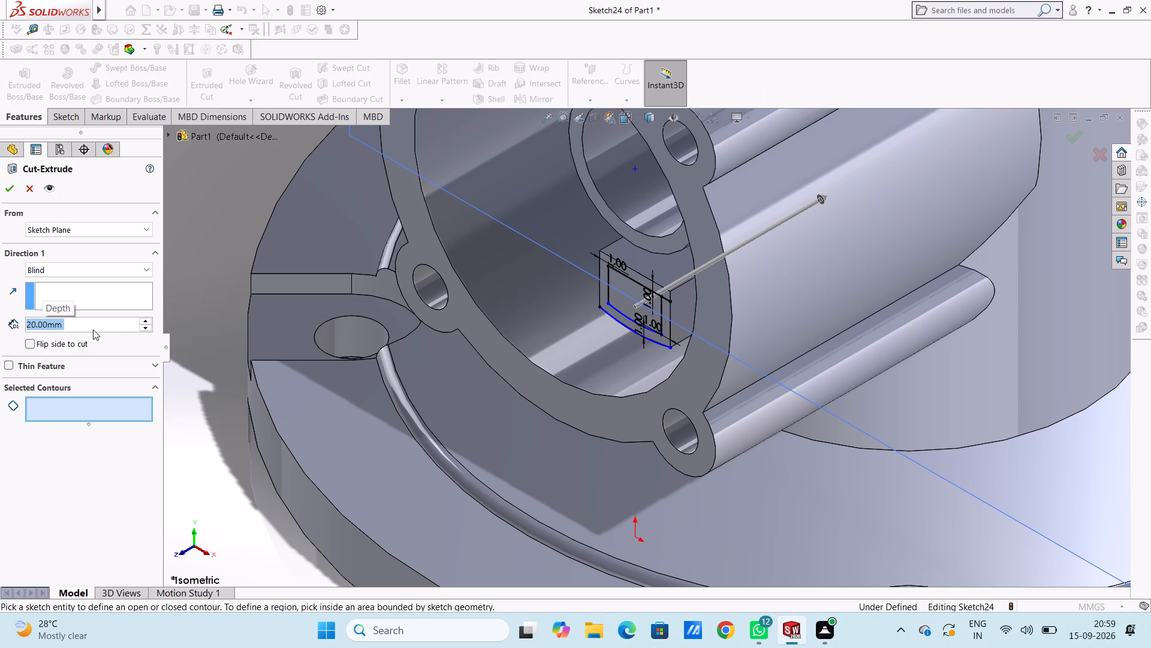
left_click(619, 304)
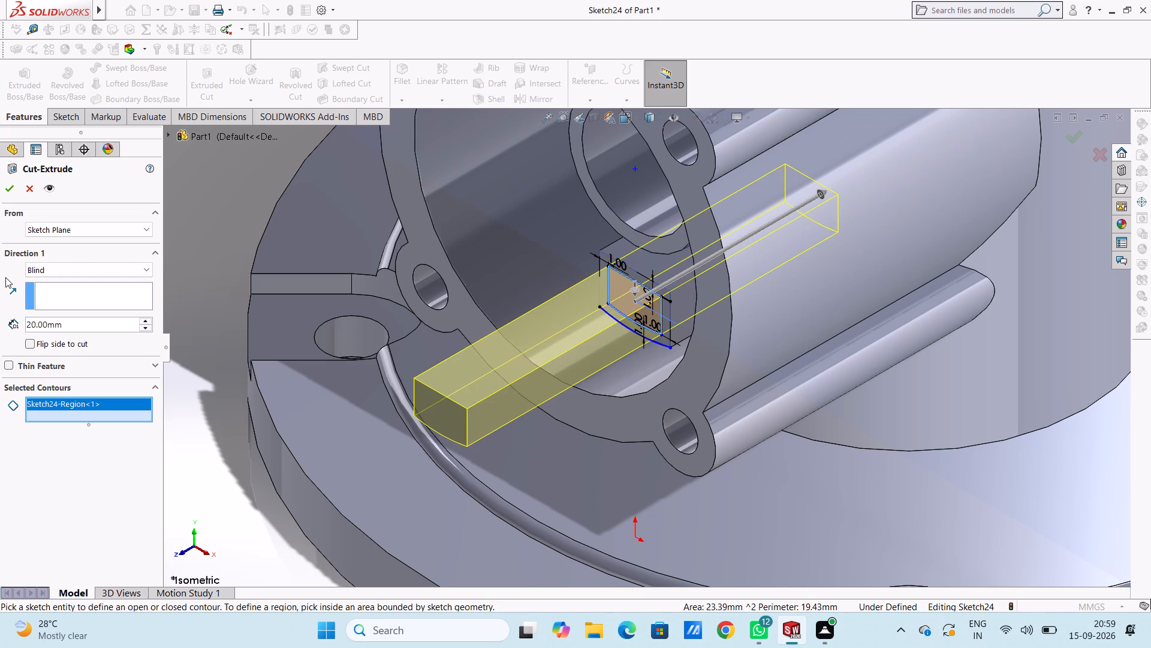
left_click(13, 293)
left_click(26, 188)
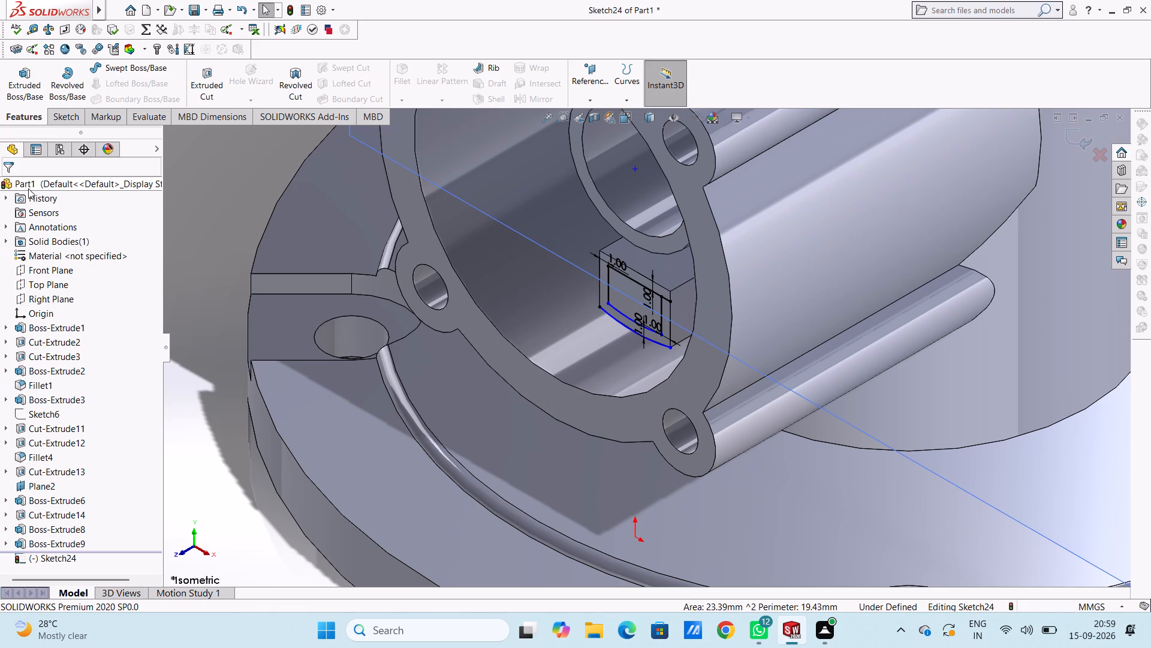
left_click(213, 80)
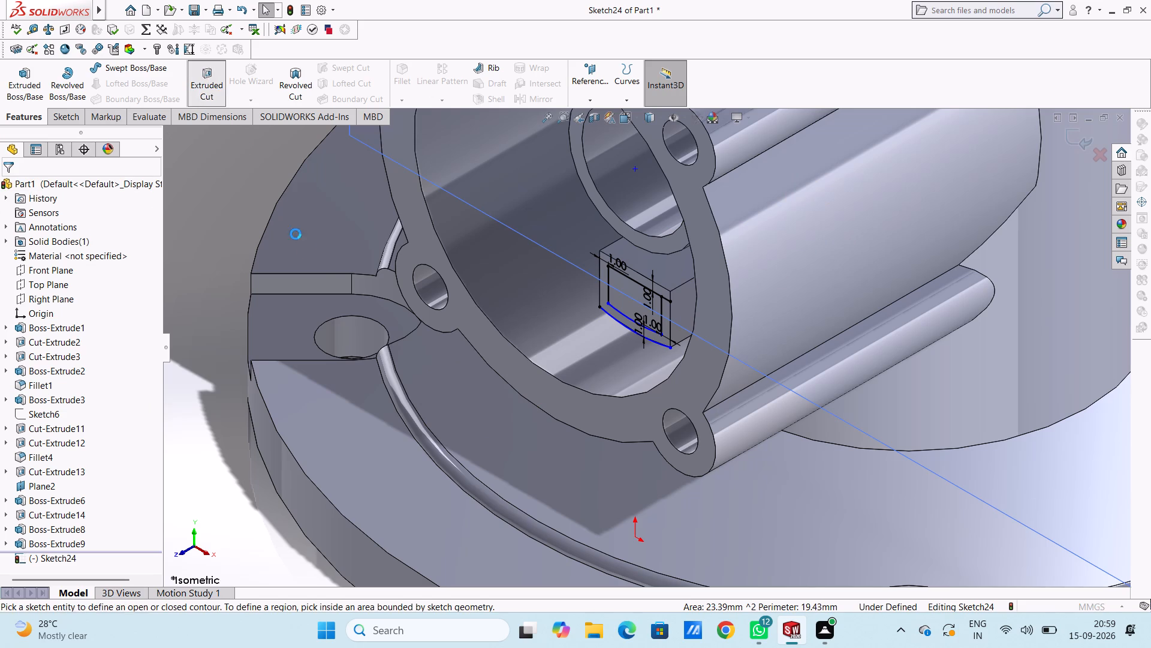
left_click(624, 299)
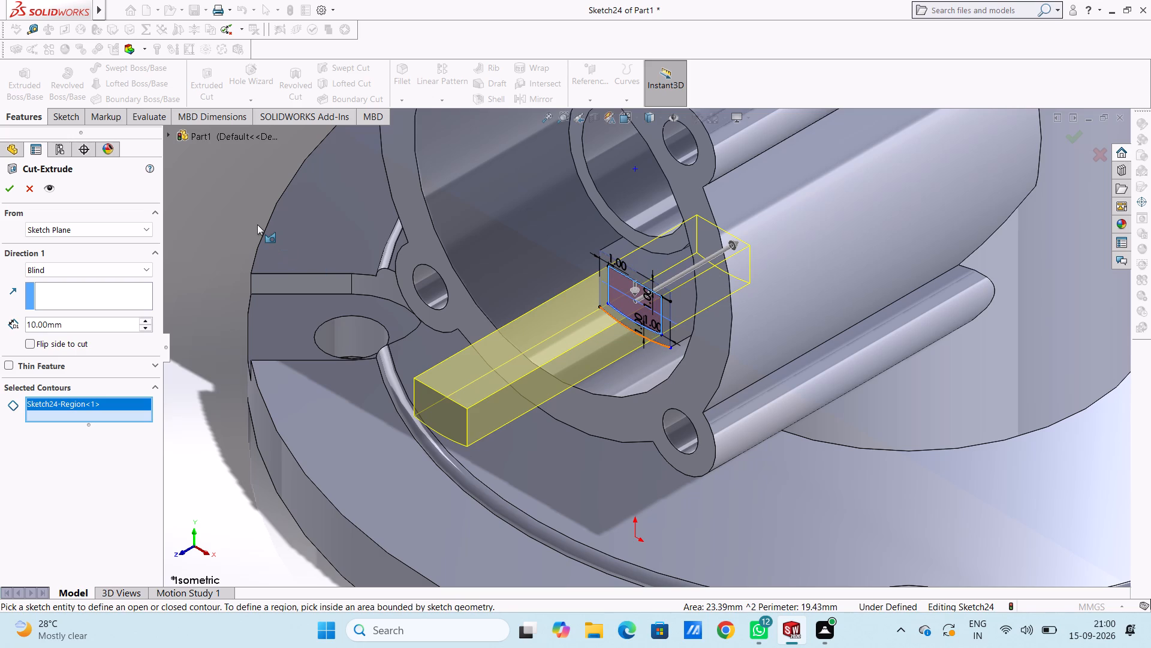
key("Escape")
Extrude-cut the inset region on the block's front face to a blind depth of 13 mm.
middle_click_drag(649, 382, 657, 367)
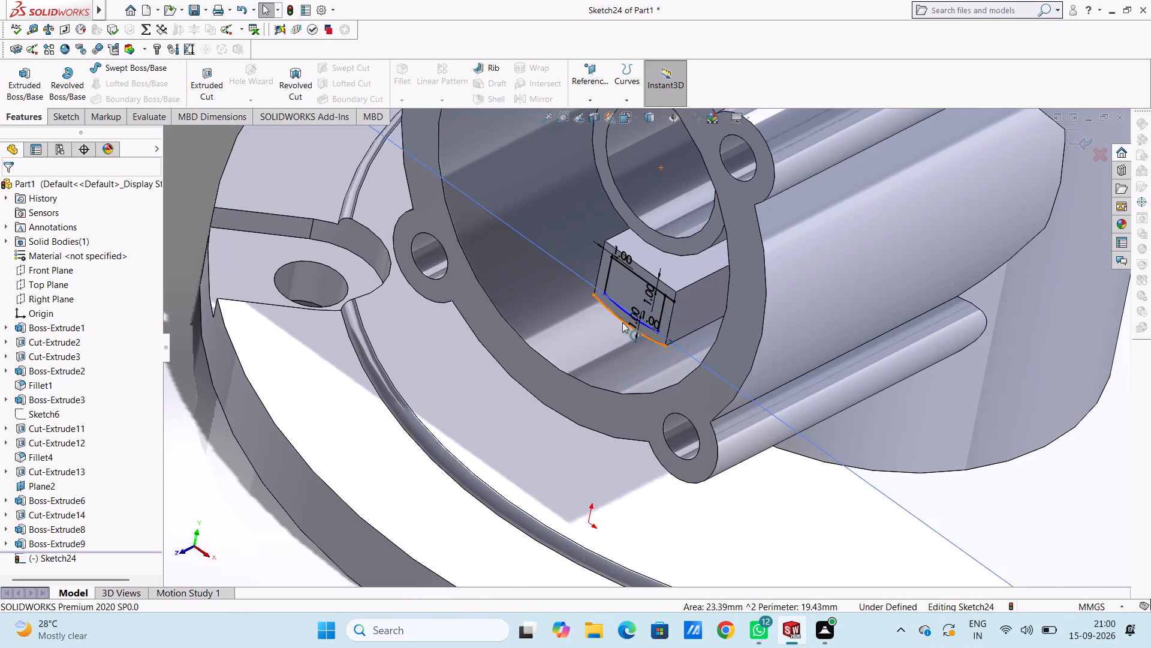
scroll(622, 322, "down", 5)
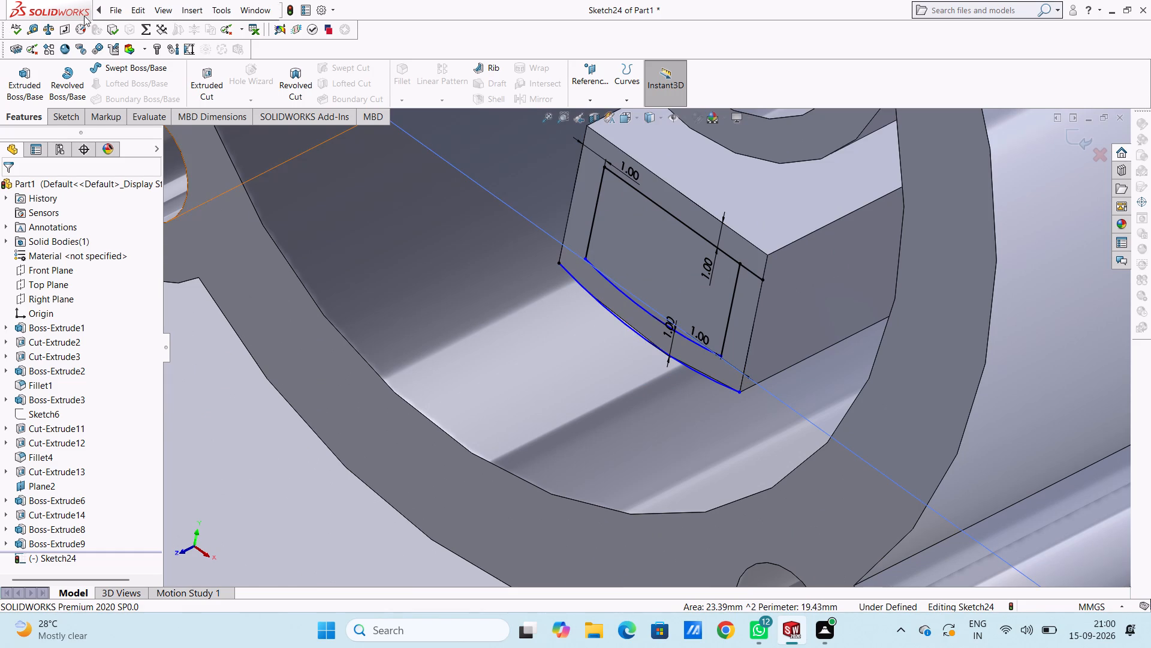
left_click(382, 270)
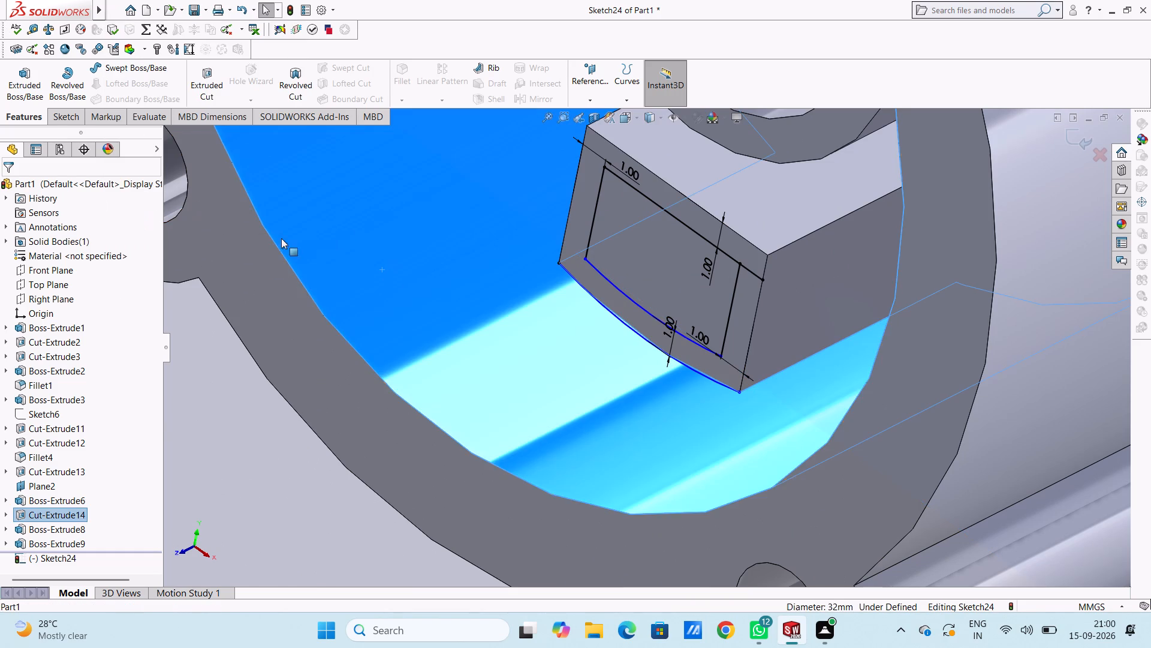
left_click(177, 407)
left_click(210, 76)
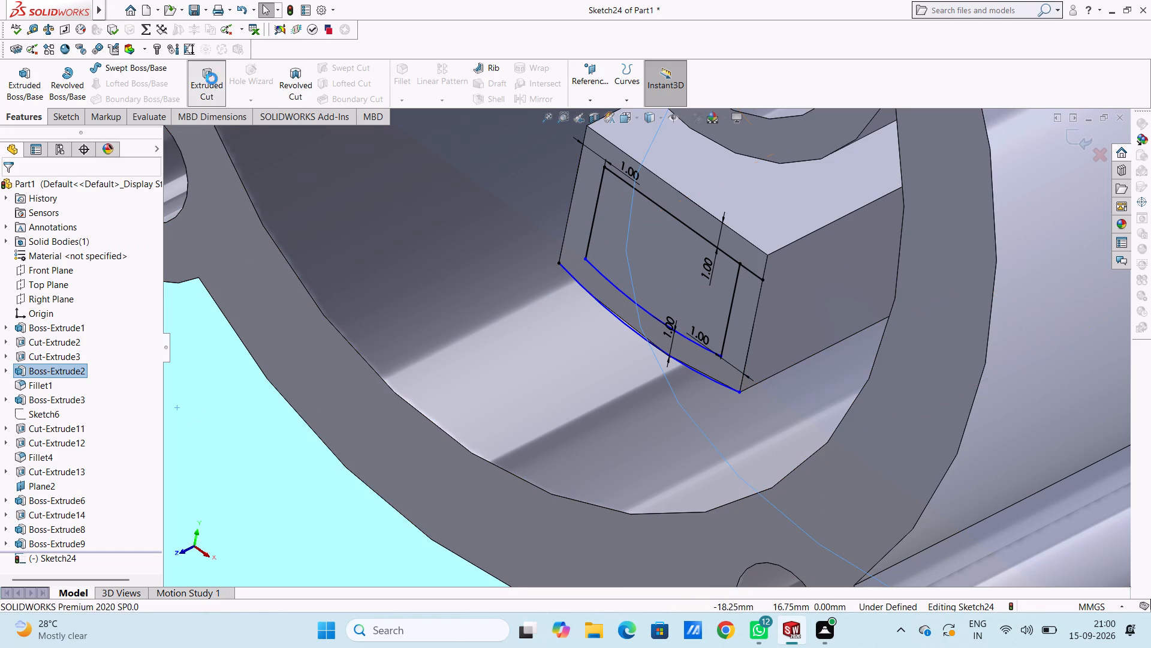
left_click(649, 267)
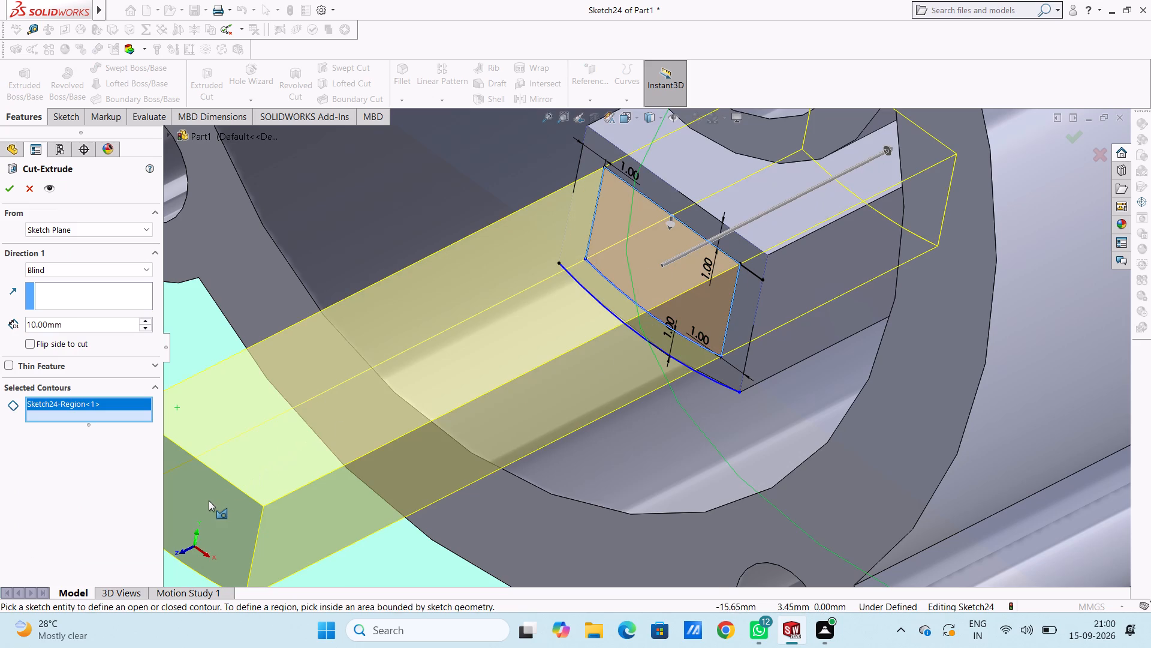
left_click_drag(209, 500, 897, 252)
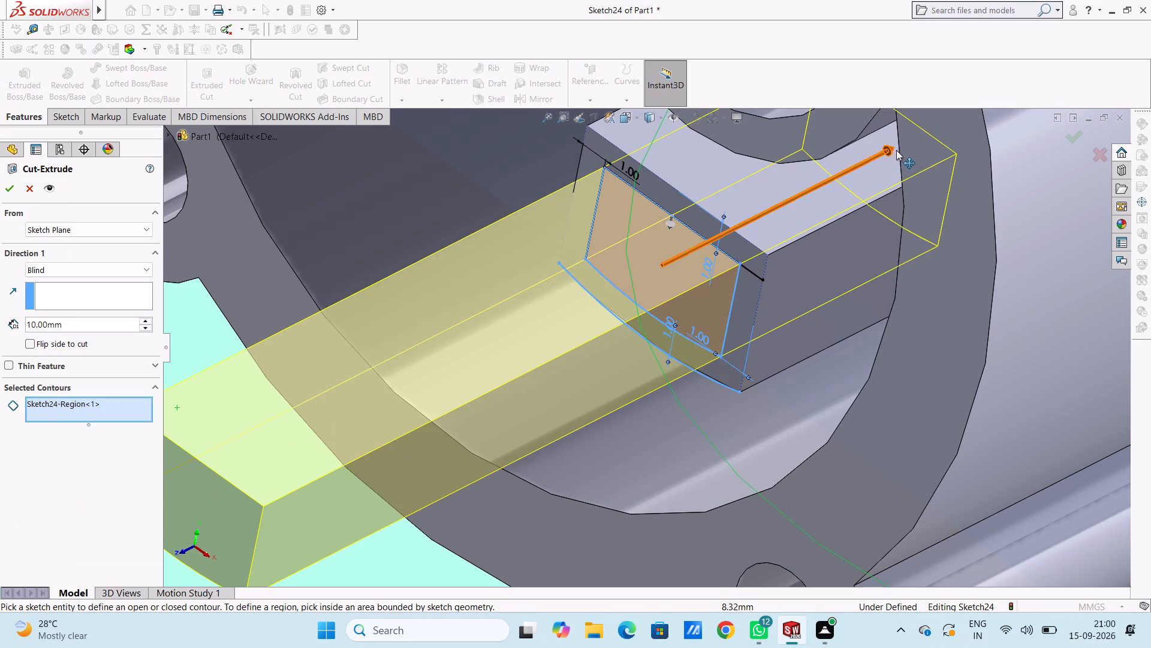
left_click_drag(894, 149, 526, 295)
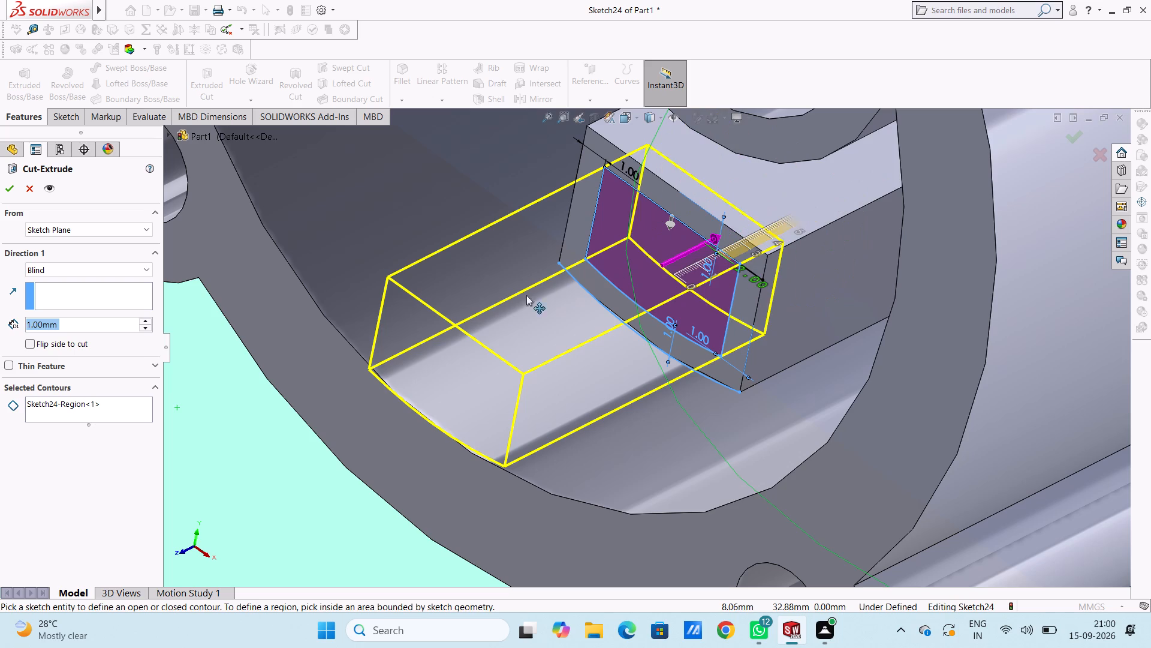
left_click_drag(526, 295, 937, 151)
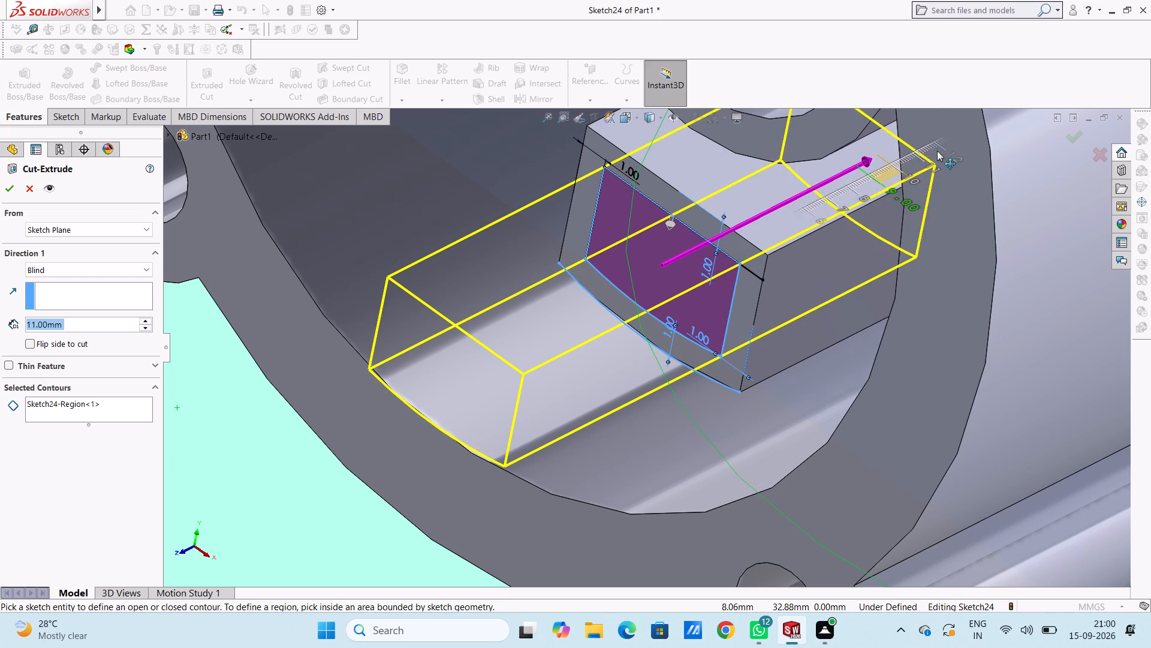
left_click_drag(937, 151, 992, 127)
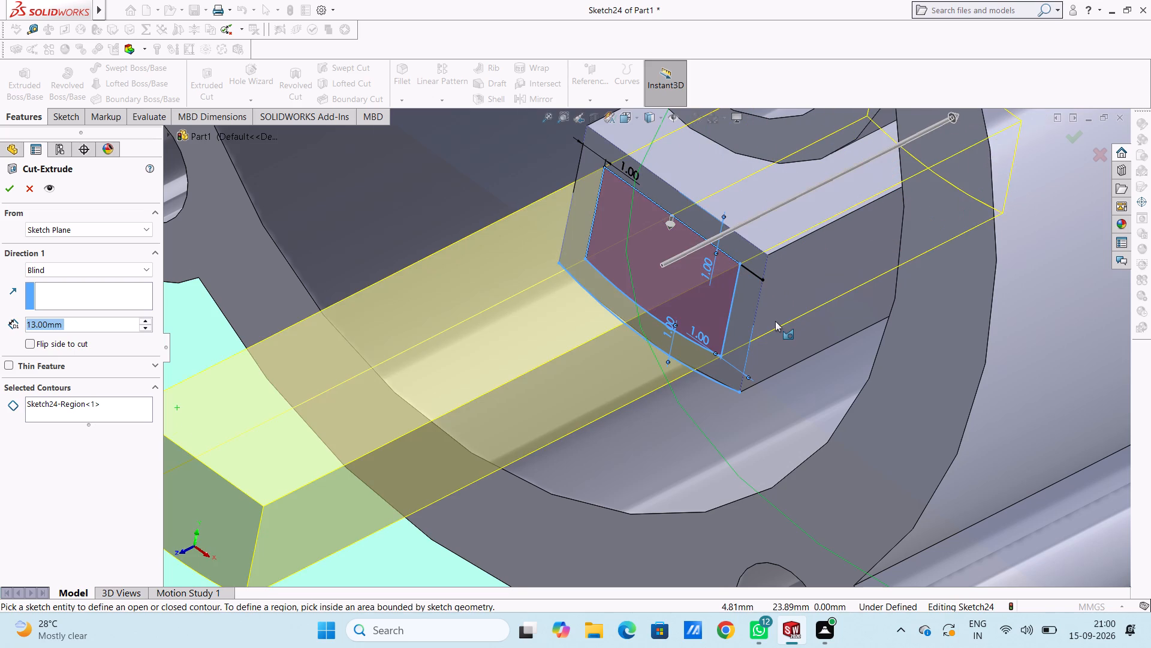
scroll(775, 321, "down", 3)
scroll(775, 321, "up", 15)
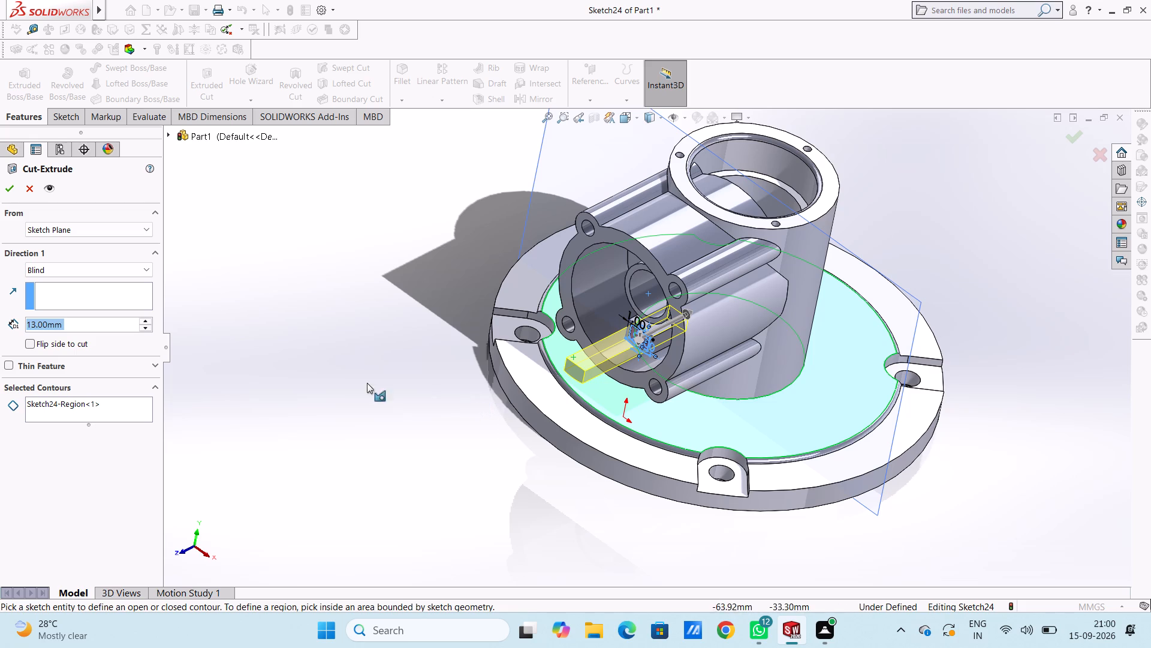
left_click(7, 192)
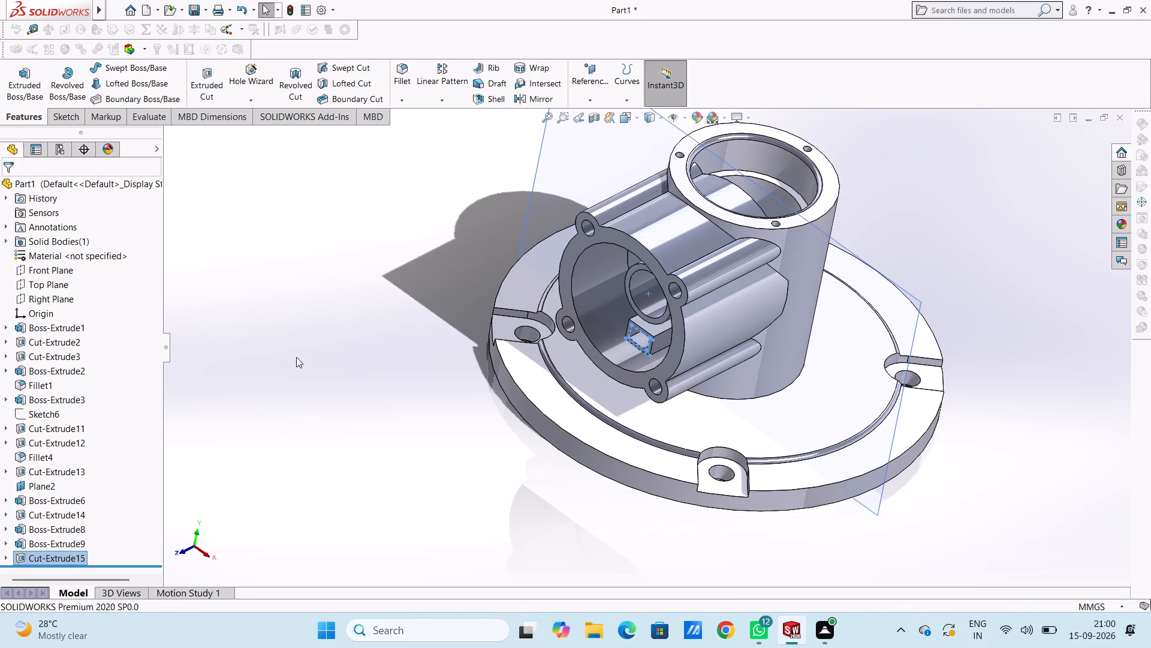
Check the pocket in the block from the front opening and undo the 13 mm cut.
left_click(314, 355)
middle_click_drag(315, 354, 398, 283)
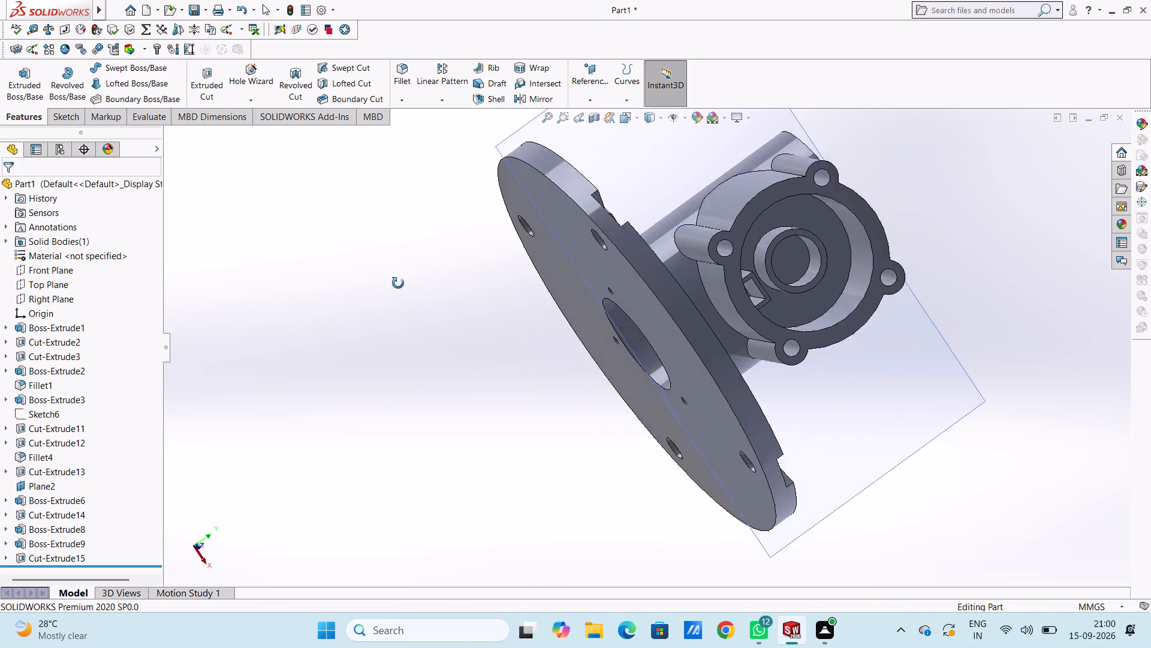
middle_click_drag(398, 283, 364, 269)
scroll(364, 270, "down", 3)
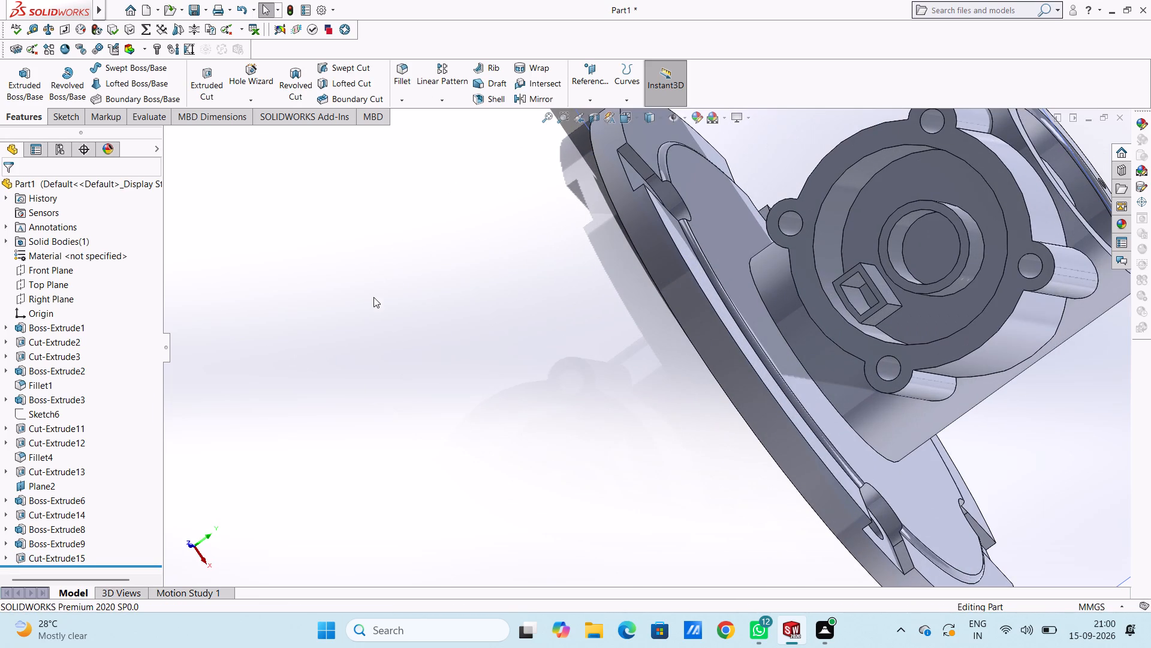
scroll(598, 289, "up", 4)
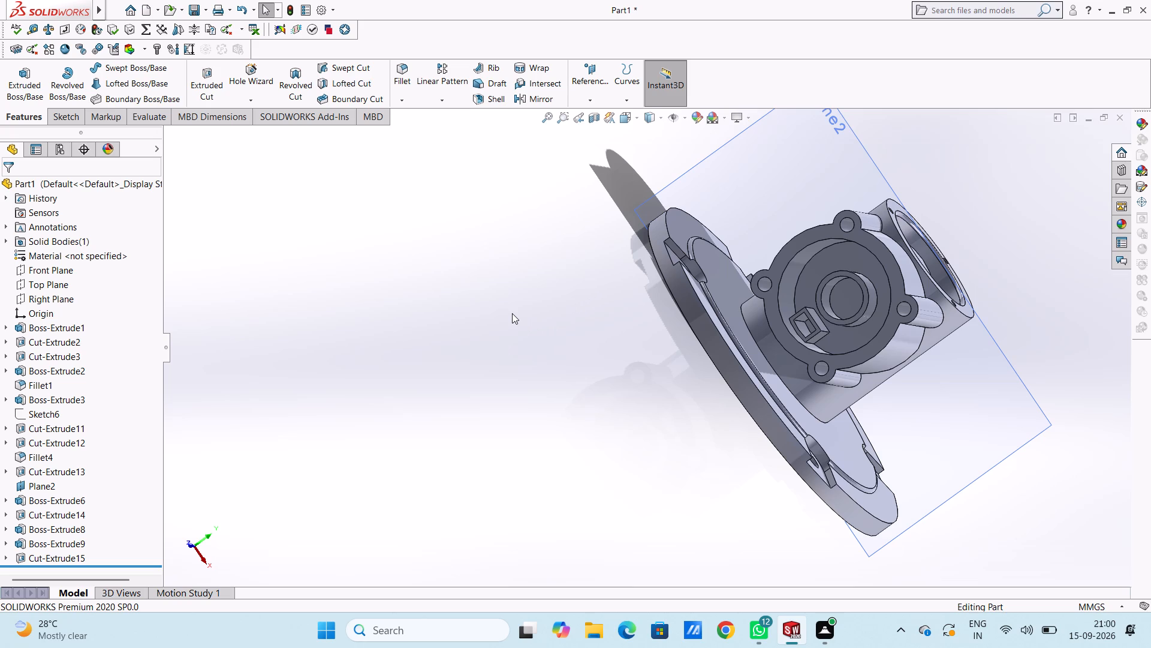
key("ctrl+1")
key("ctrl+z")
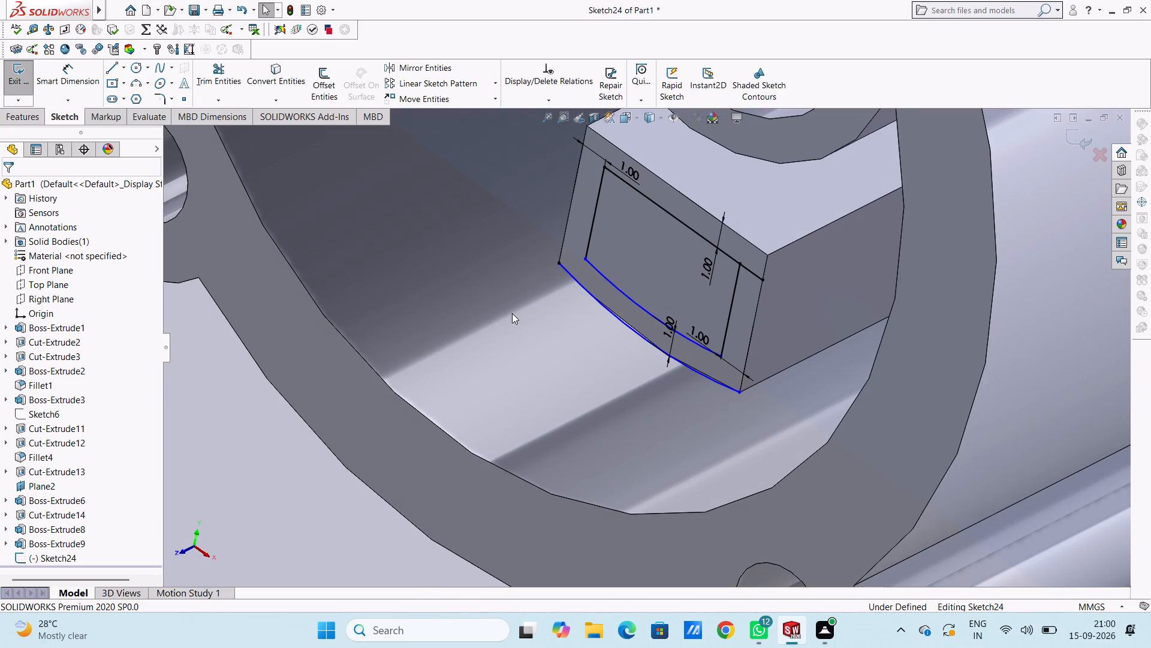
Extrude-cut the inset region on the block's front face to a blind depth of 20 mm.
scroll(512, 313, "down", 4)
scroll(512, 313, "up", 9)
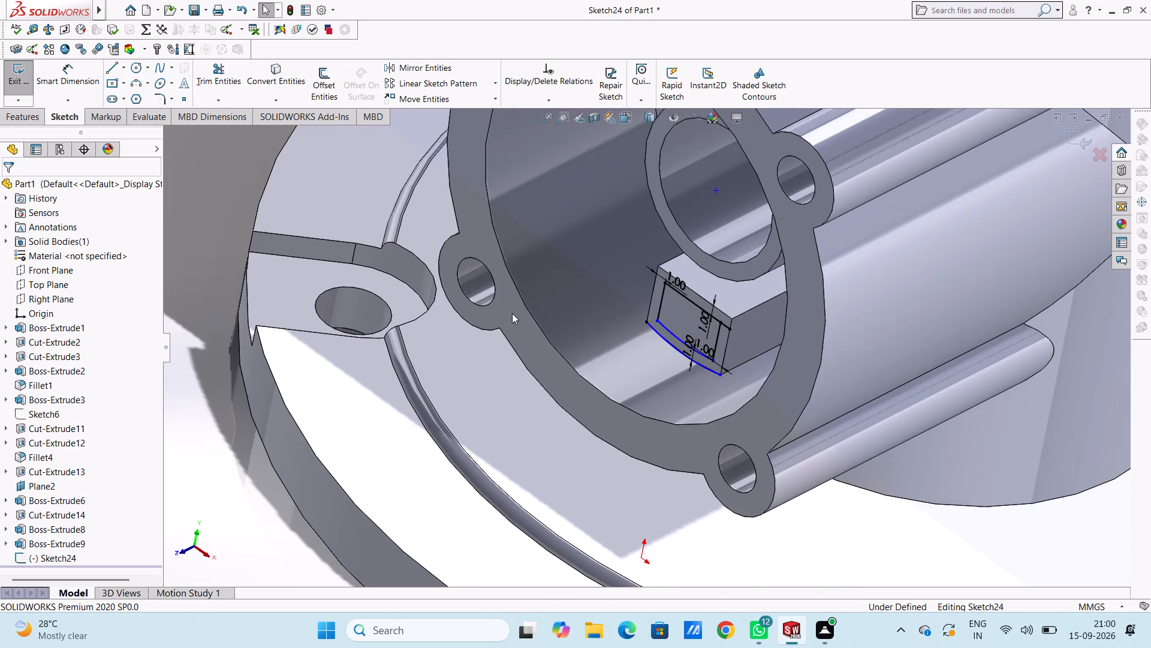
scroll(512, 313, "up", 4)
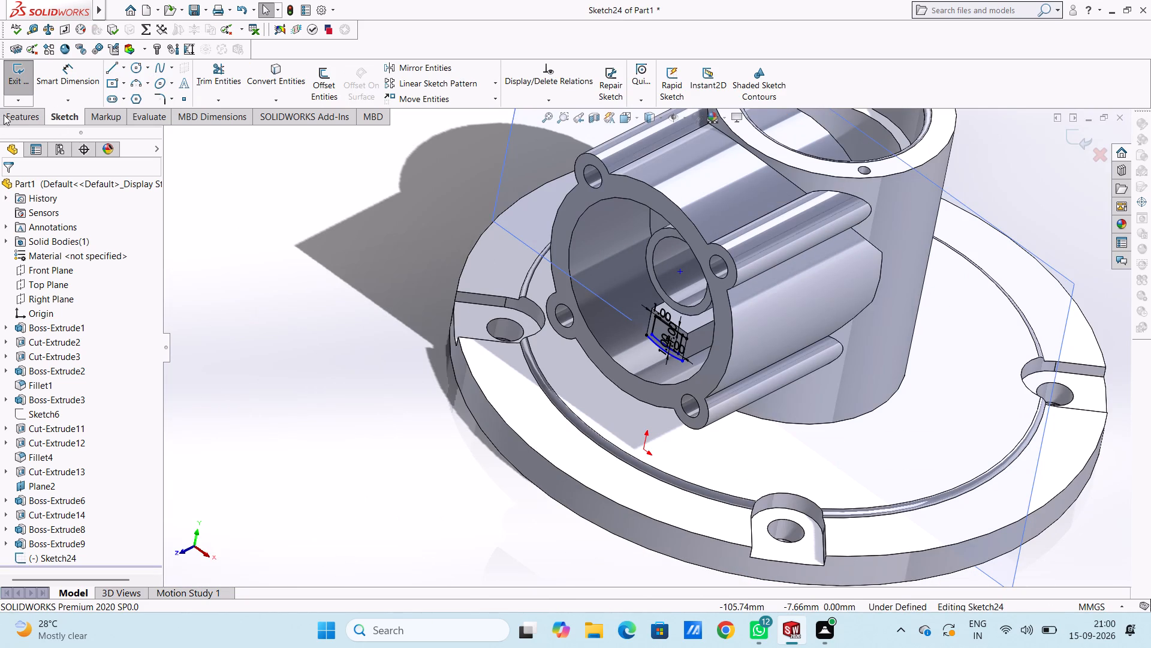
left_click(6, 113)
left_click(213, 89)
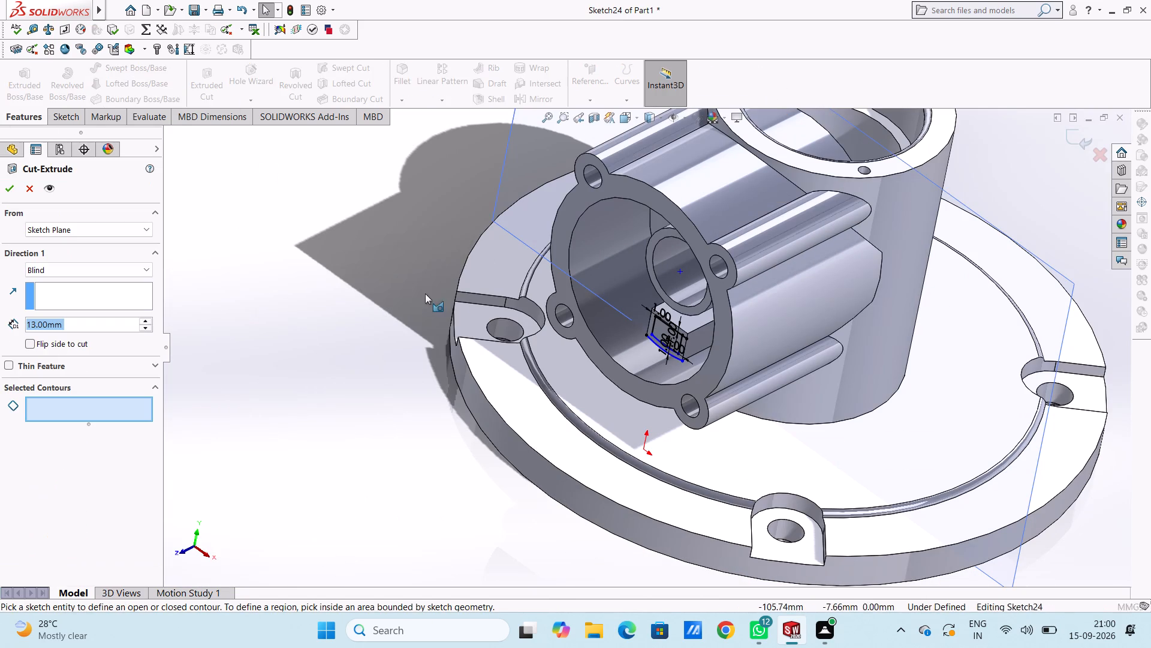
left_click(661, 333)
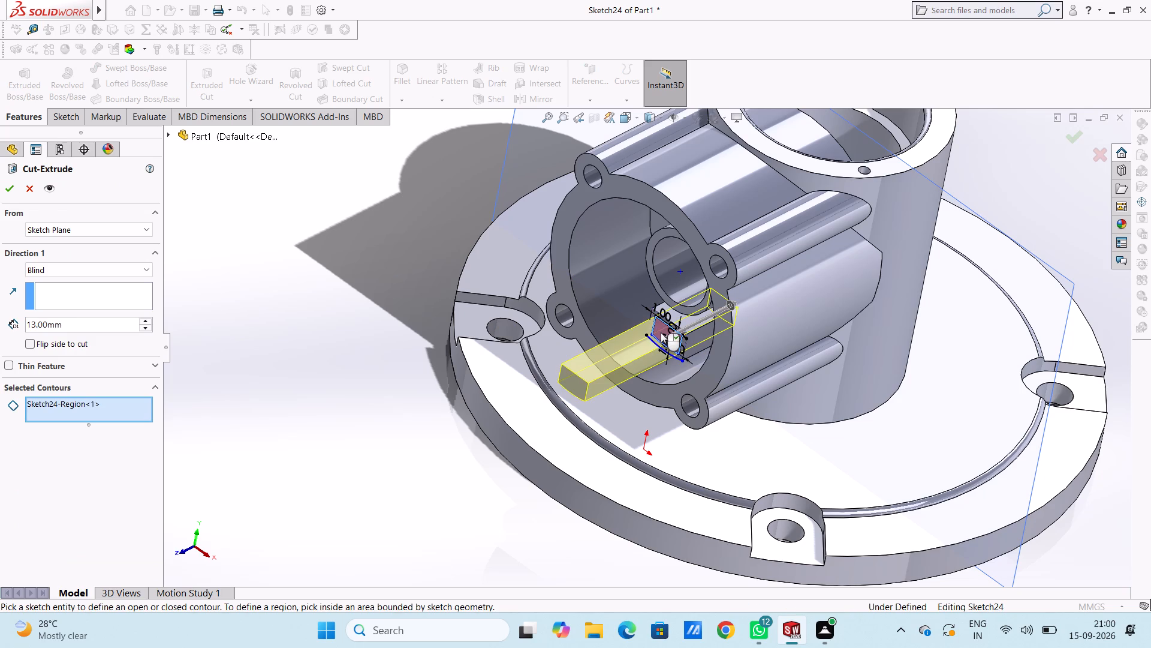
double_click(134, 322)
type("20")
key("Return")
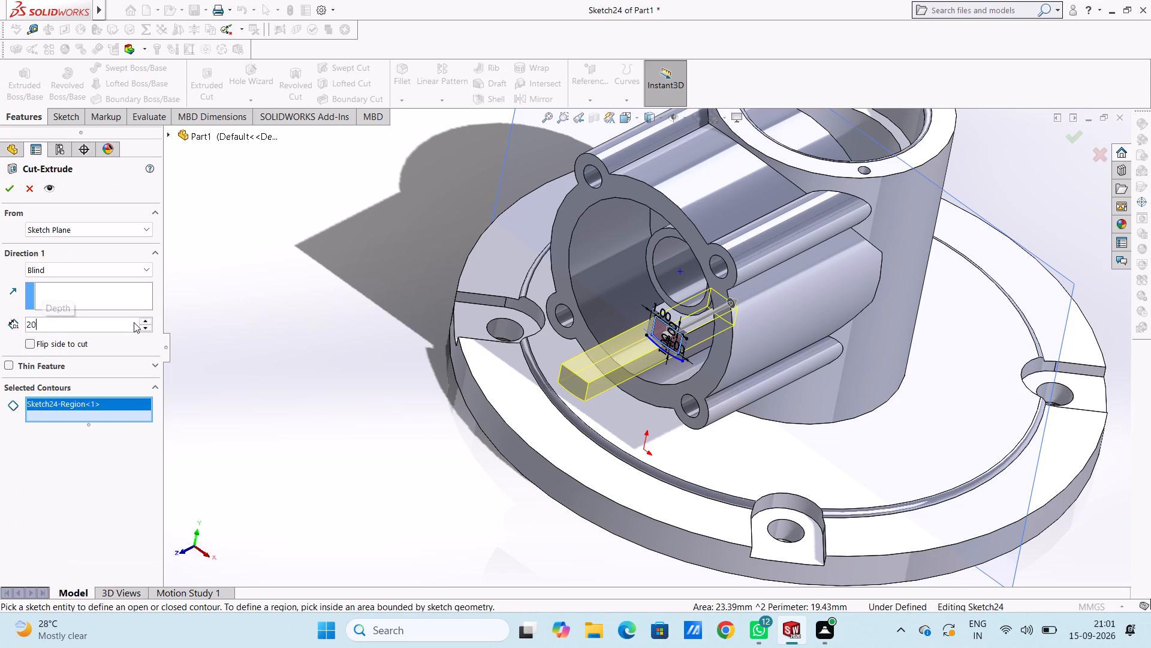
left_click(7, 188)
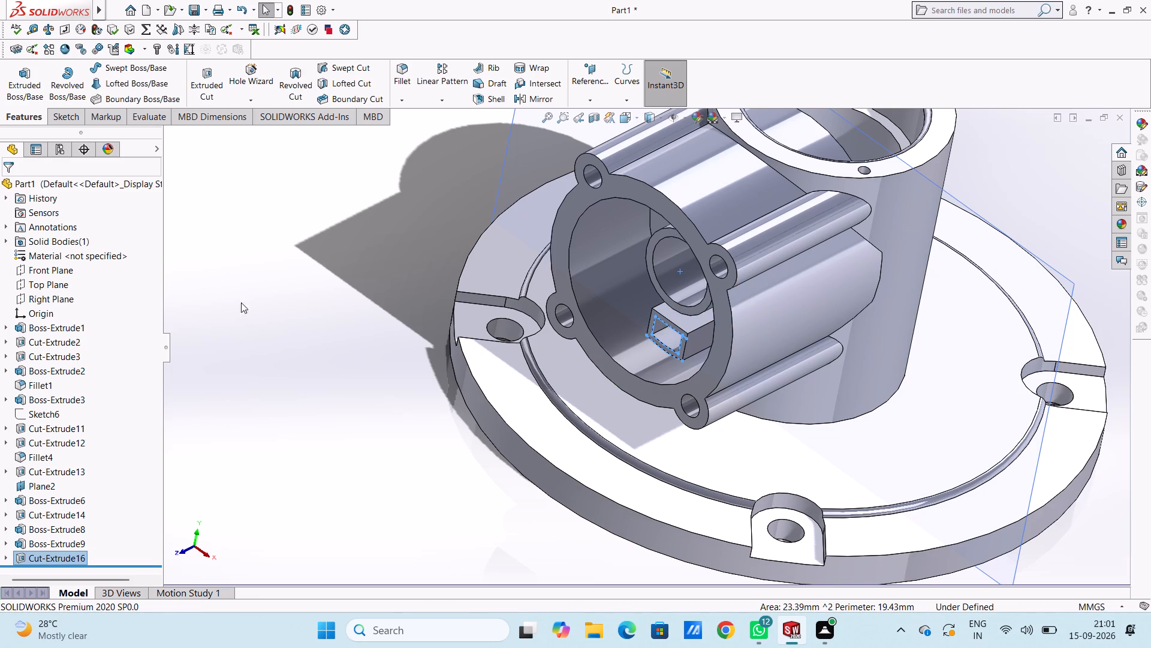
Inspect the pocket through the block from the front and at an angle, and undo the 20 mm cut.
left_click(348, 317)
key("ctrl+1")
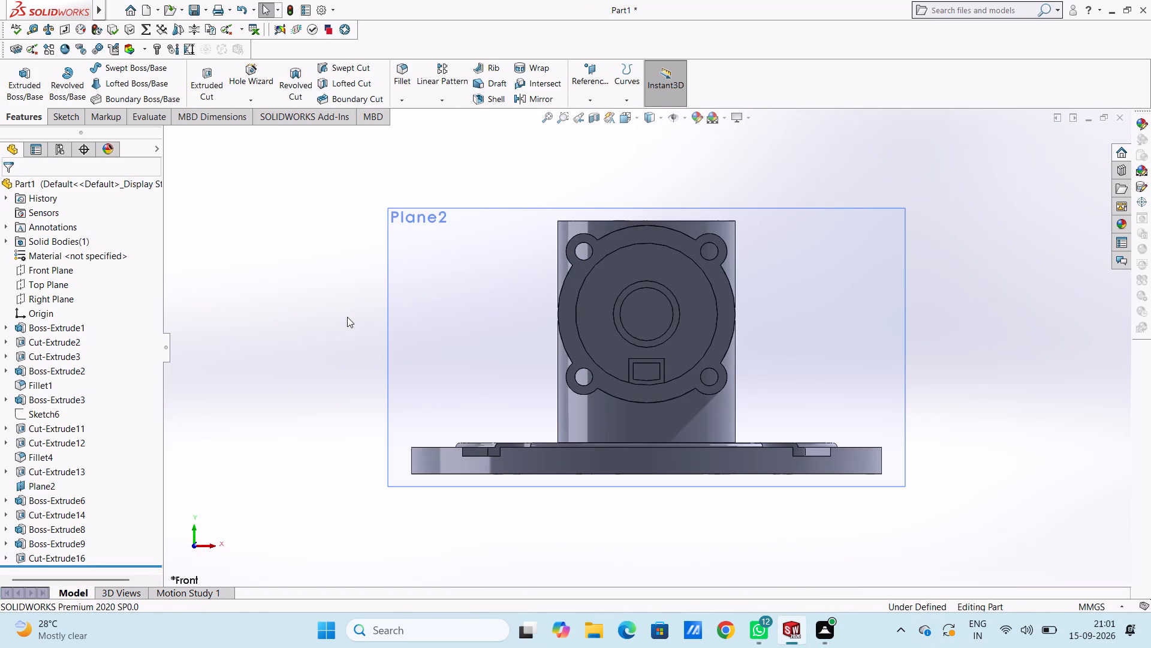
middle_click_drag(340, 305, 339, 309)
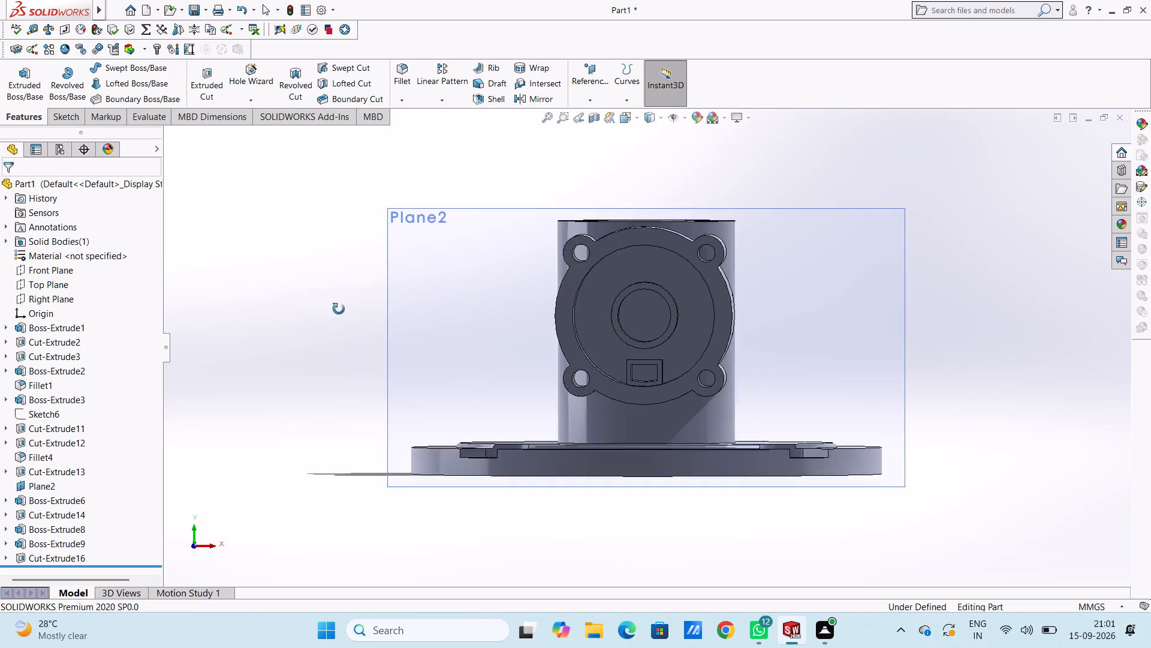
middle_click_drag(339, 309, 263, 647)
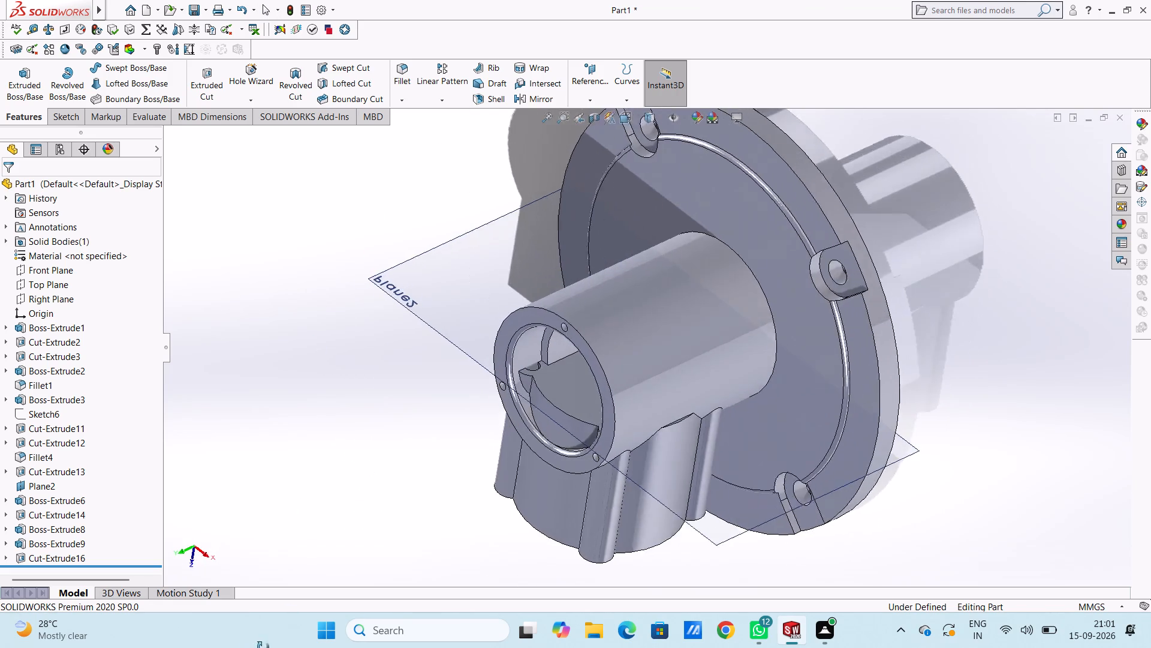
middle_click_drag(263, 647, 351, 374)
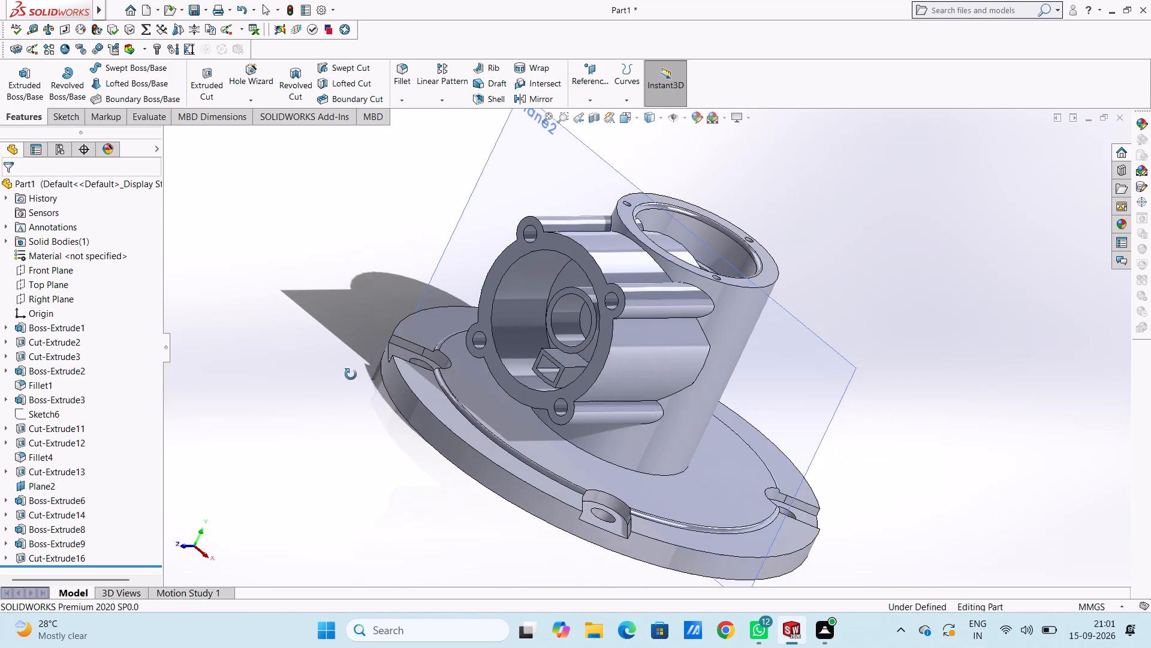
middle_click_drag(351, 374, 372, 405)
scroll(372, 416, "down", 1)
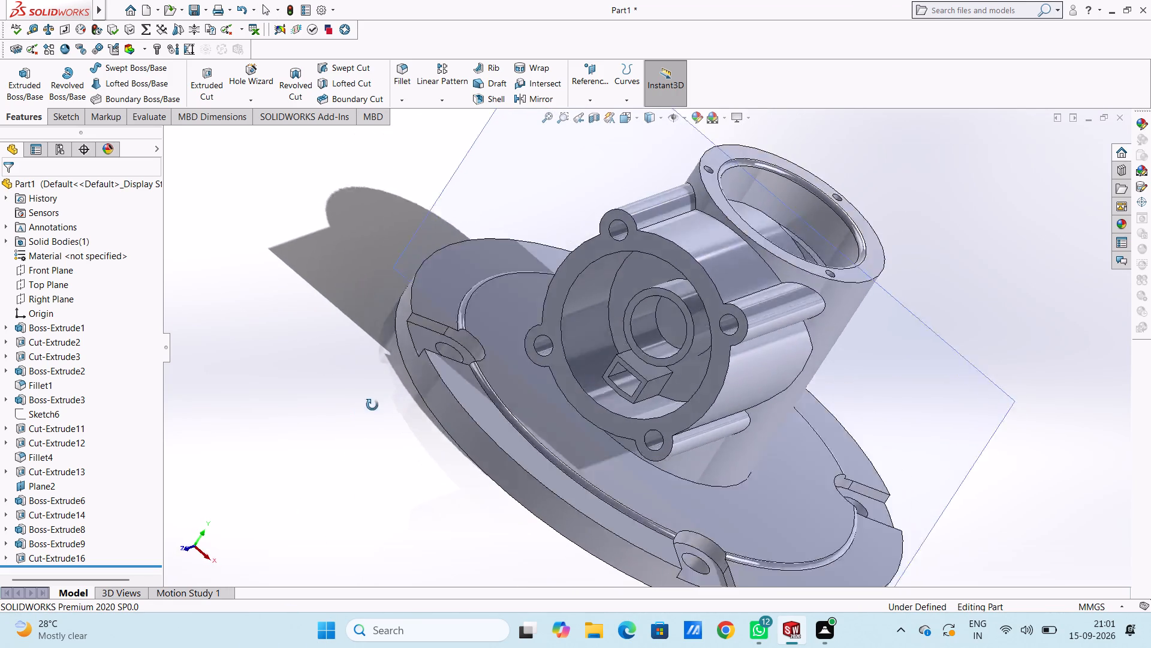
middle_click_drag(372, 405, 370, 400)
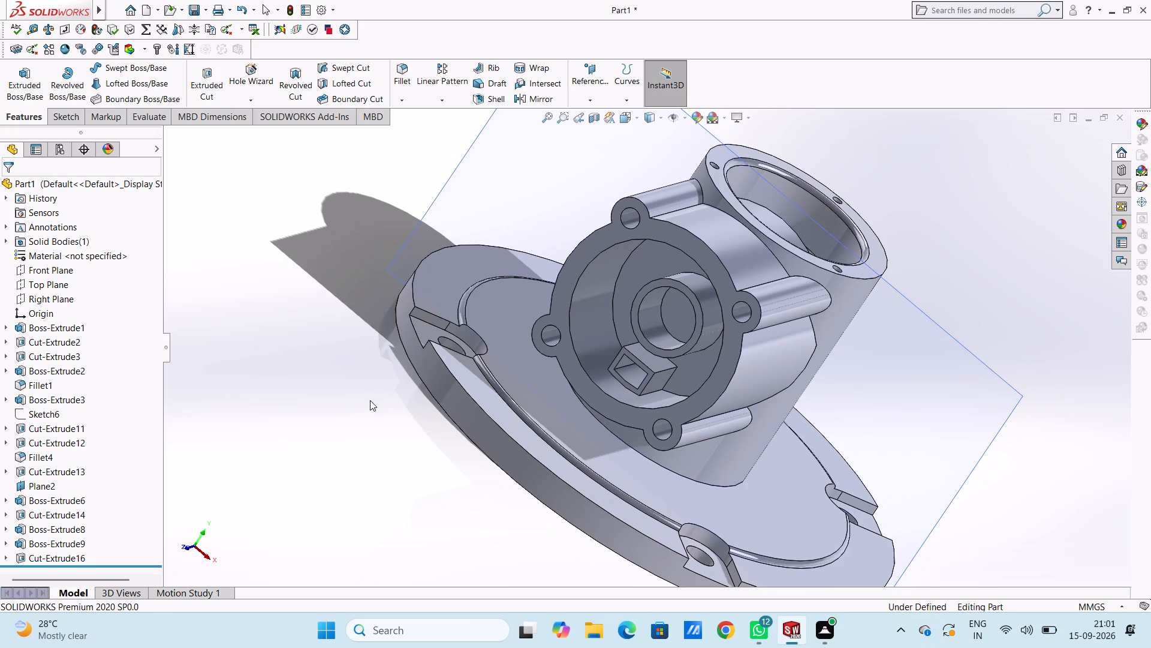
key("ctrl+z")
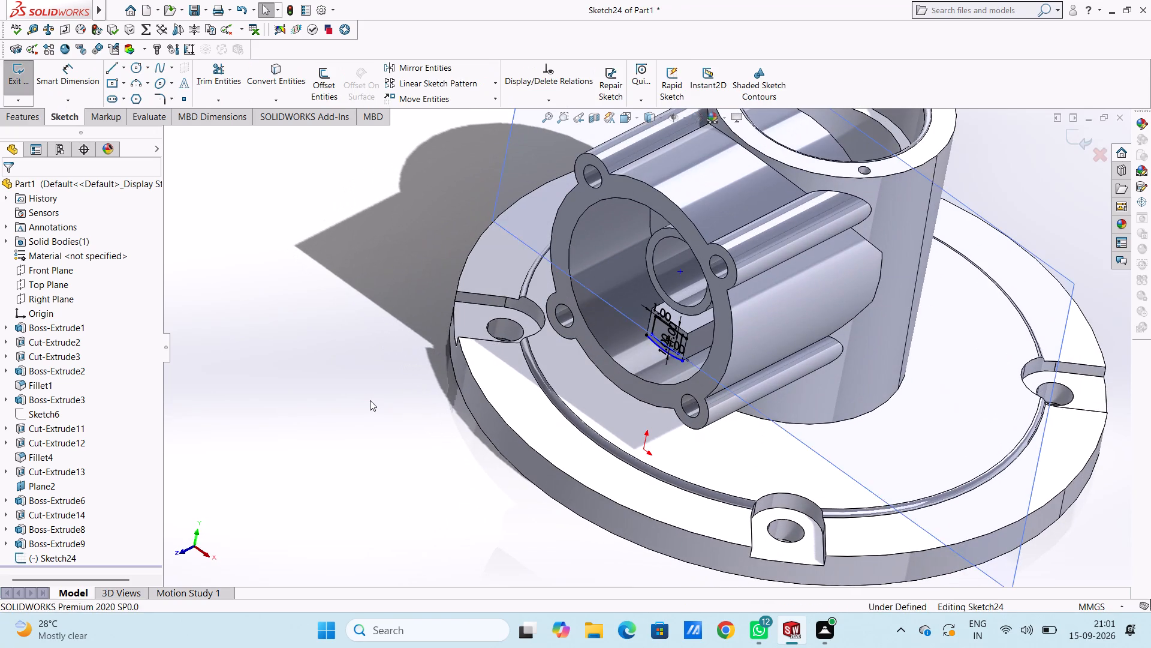
Extrude-cut the inset region on the block's front face to a blind depth of 39 mm.
scroll(694, 407, "down", 3)
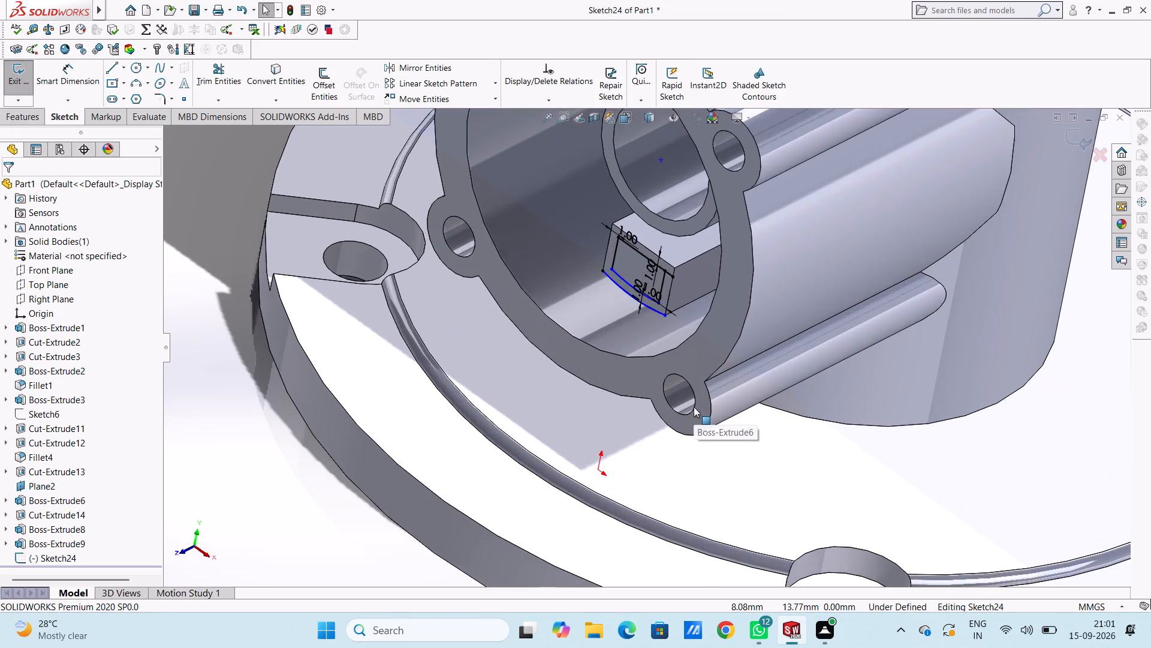
scroll(694, 407, "down", 3)
scroll(627, 221, "up", 3)
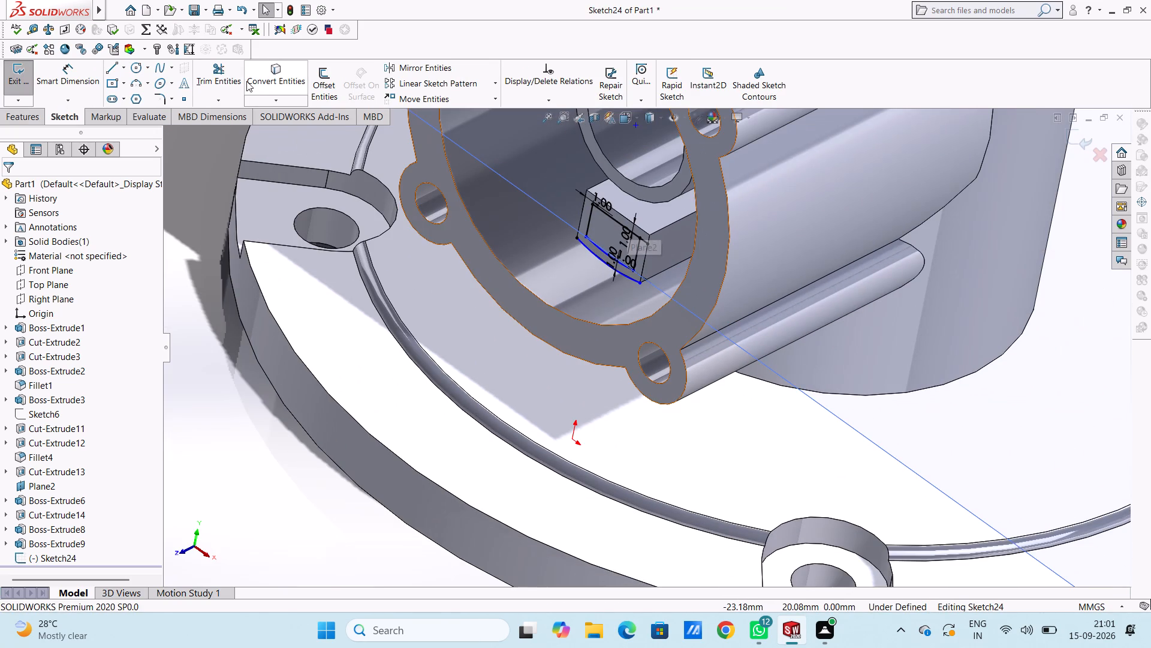
left_click(29, 118)
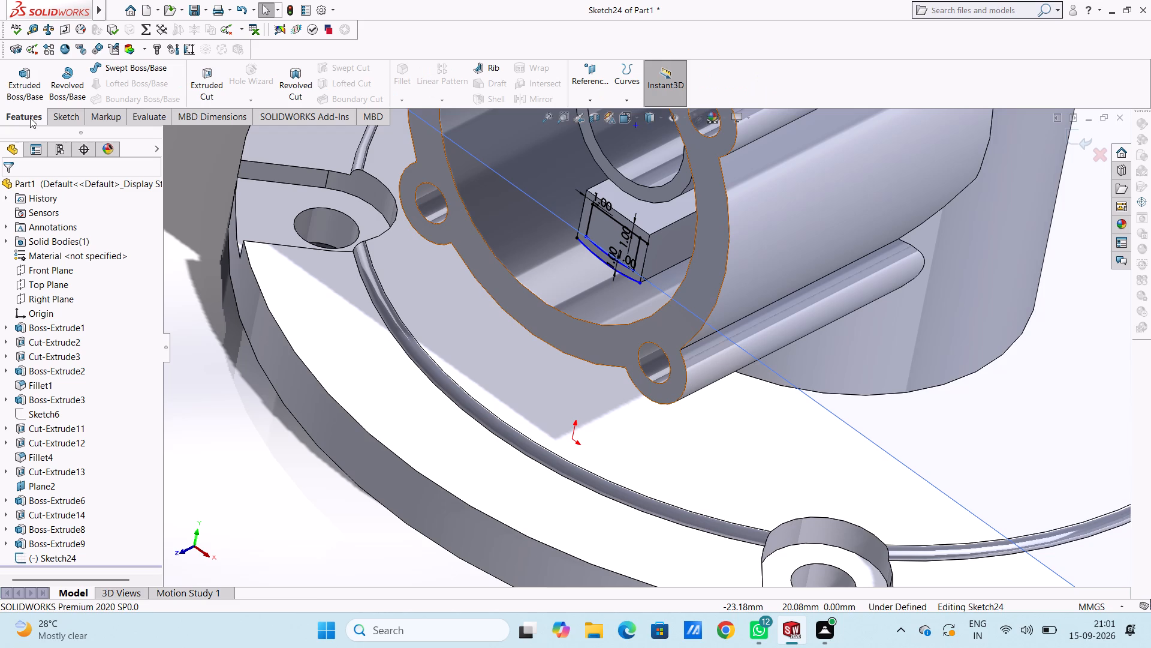
left_click(208, 82)
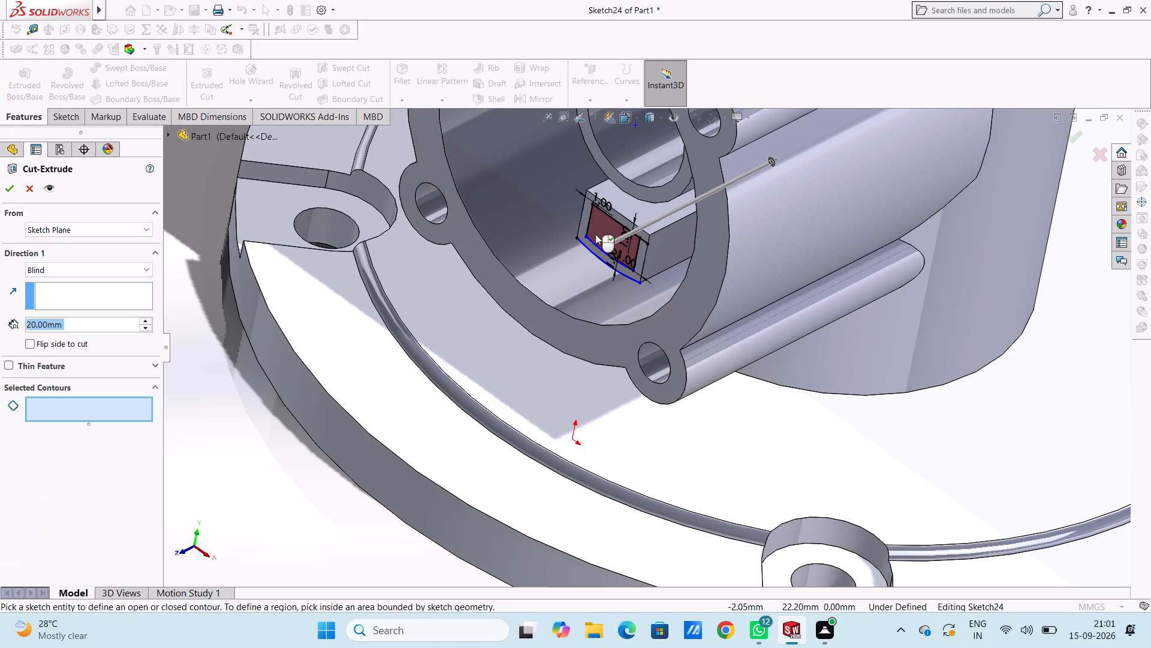
left_click(595, 234)
left_click_drag(772, 157, 963, 119)
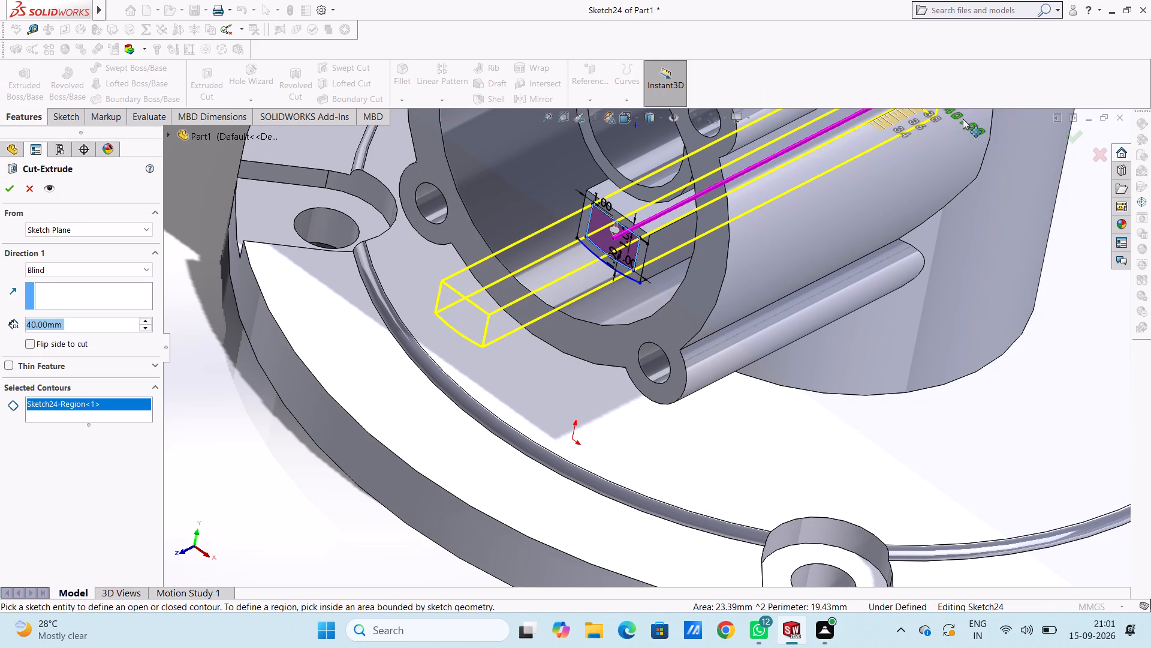
left_click_drag(963, 119, 953, 124)
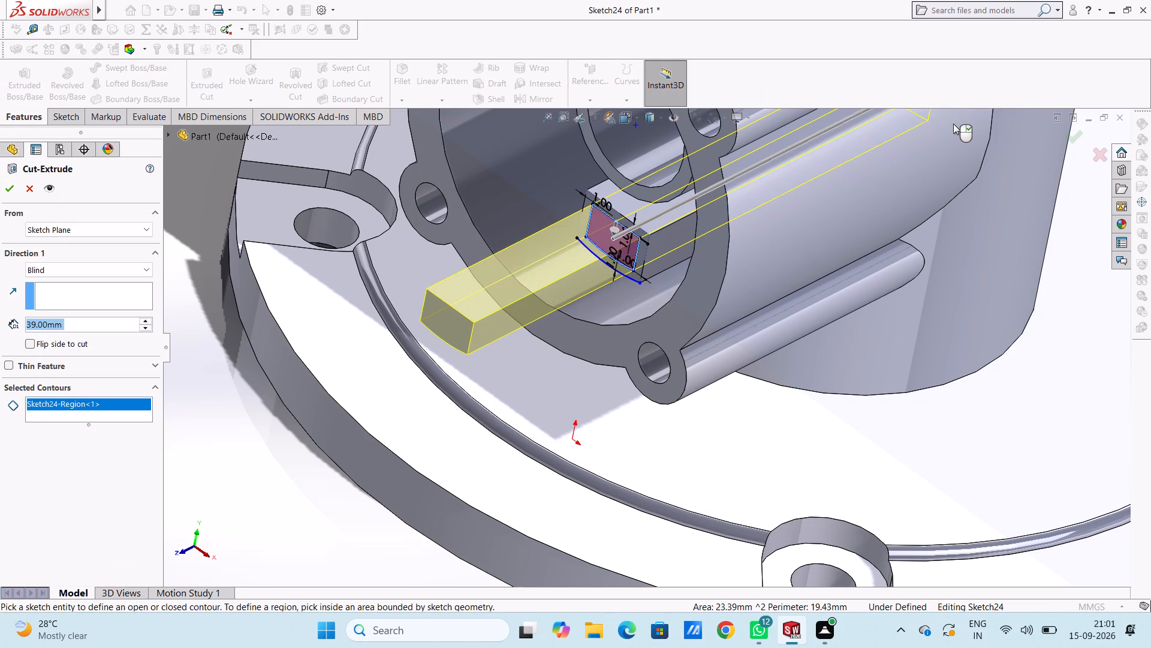
scroll(953, 124, "up", 3)
scroll(953, 124, "down", 4)
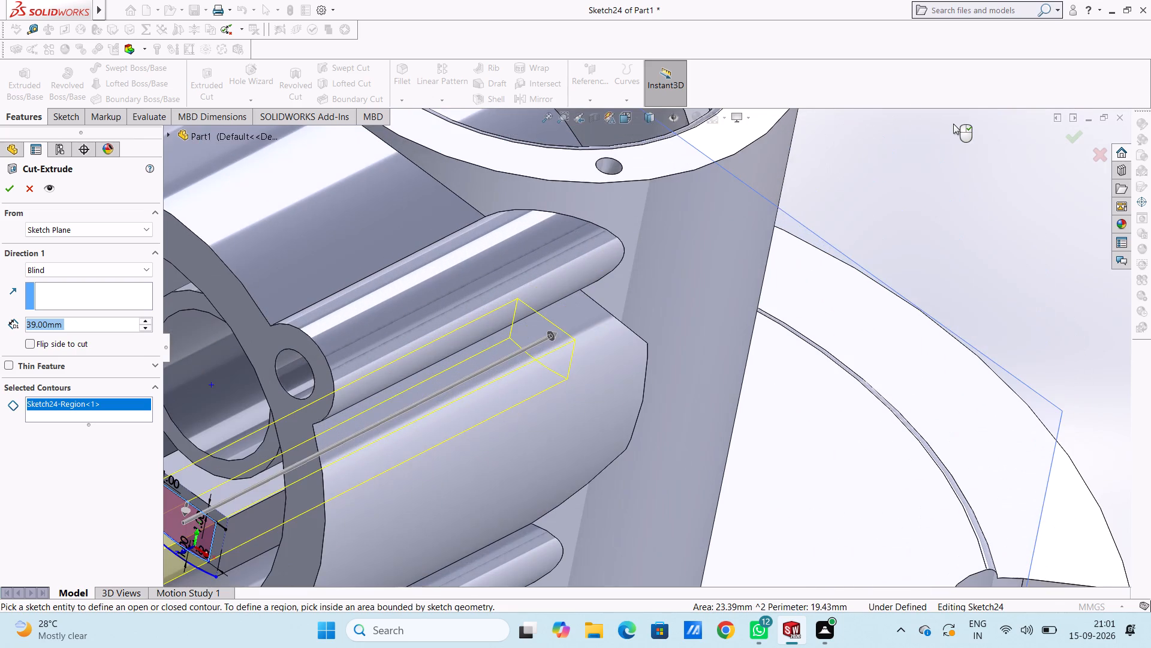
scroll(534, 338, "up", 7)
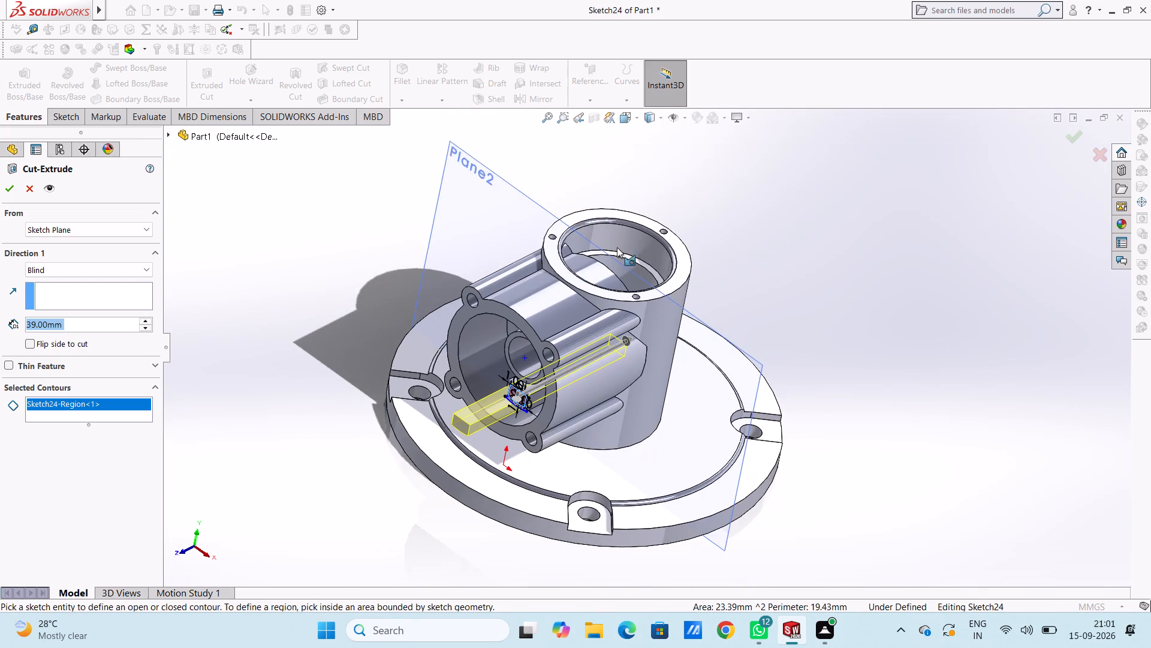
scroll(617, 247, "up", 1)
middle_click_drag(617, 248, 594, 377)
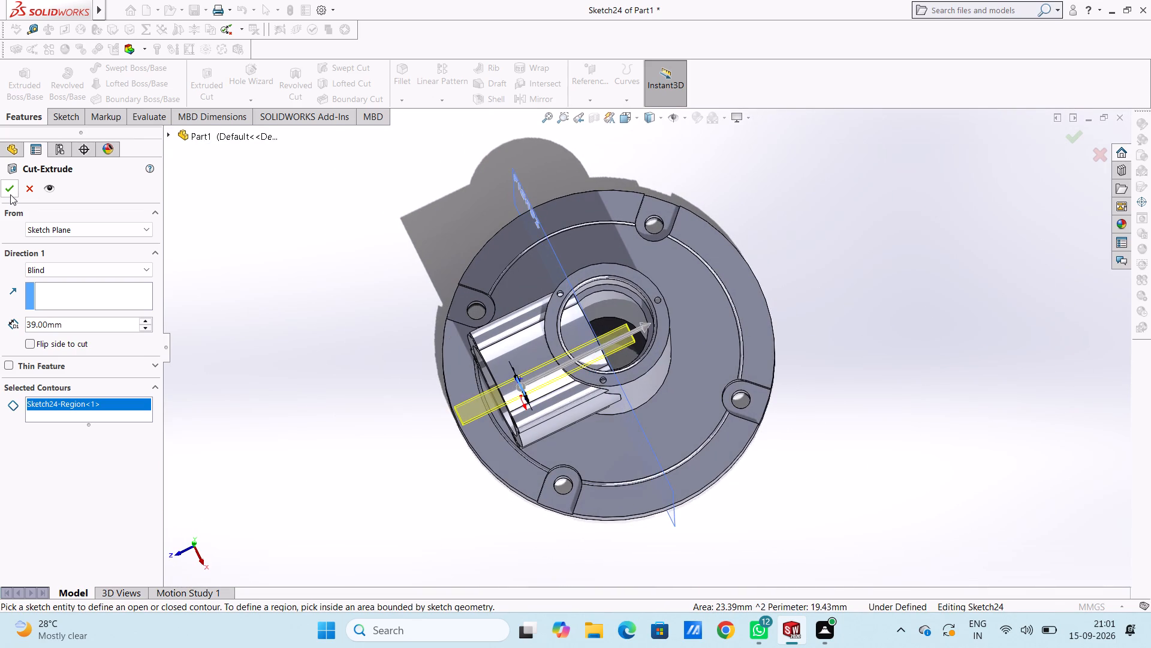
left_click(10, 194)
left_click(207, 300)
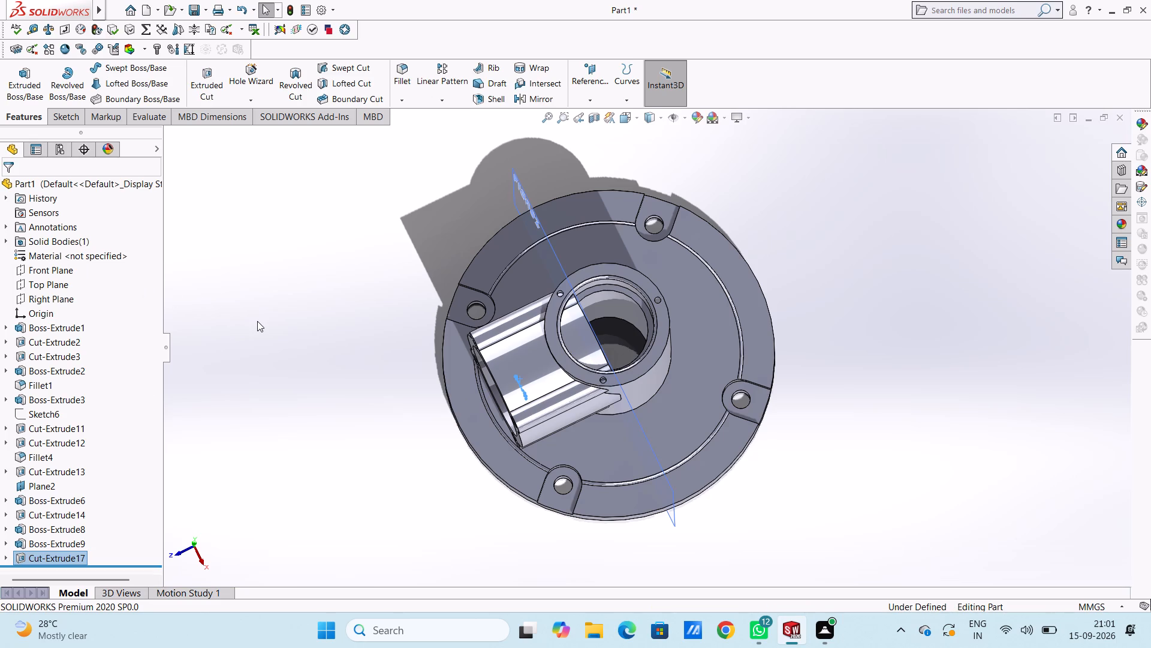
Examine how far the pocket cuts through the block, from the front and through the vertical cylinder's opening.
key("ctrl+1")
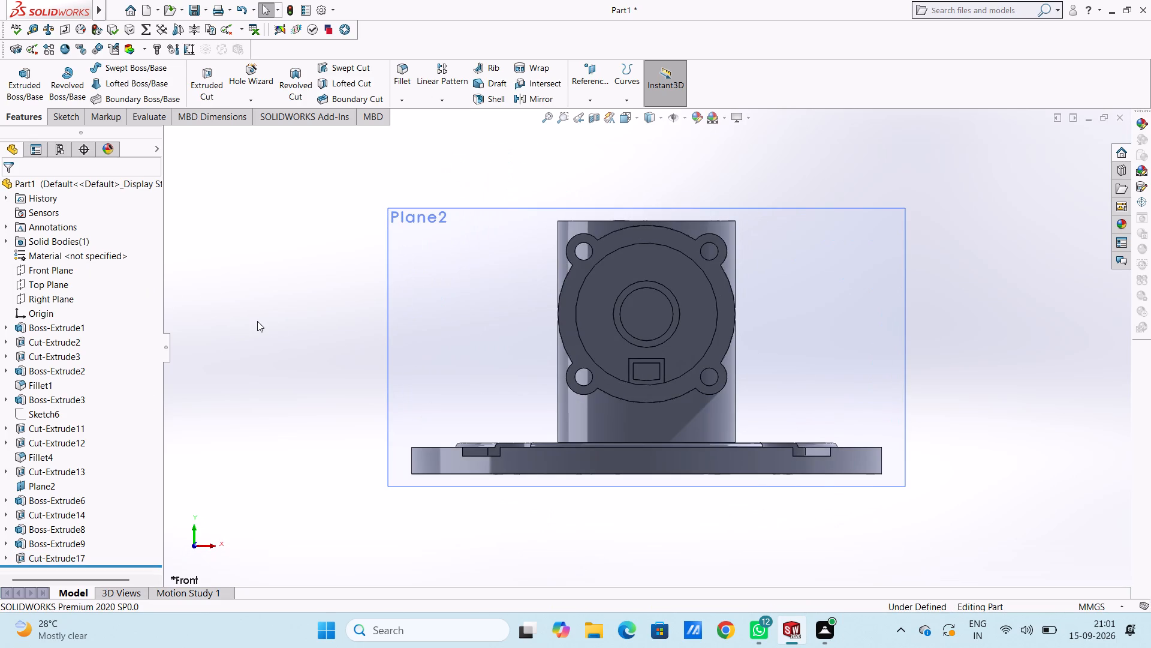
middle_click_drag(343, 206, 339, 266)
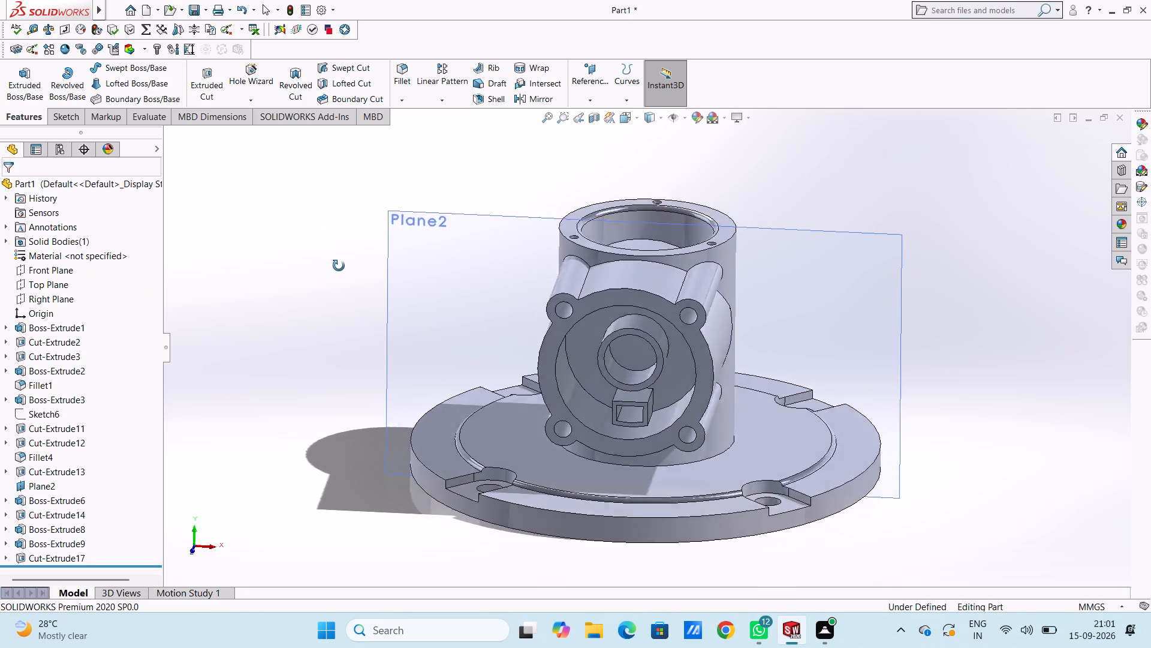
middle_click_drag(339, 266, 204, 544)
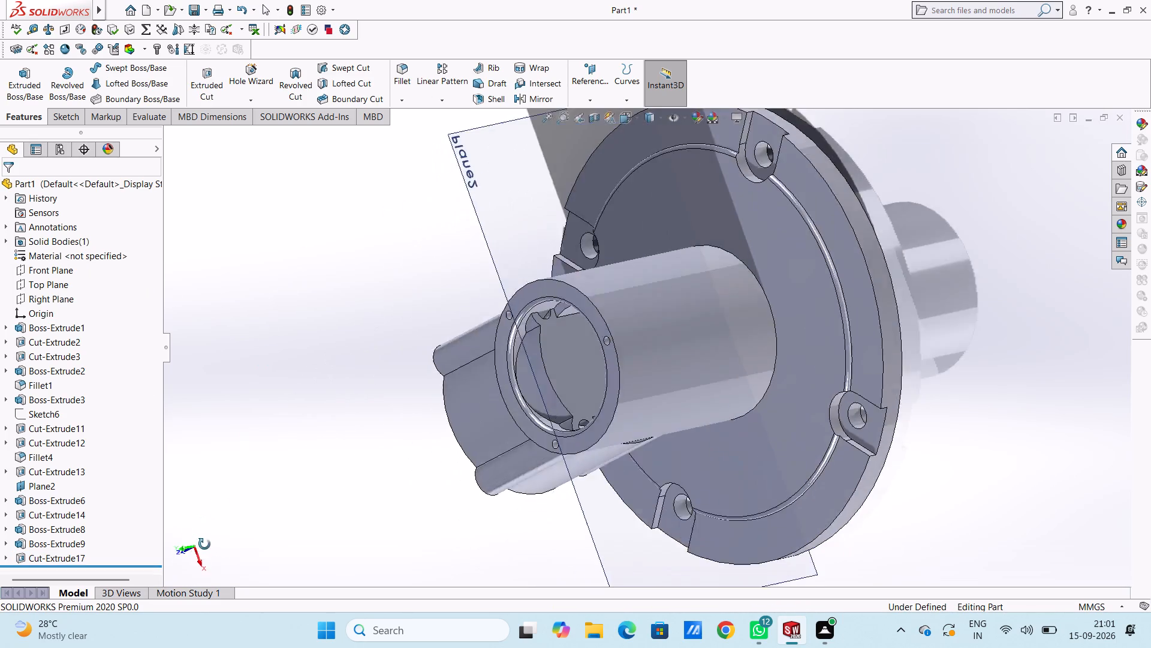
middle_click_drag(204, 544, 271, 479)
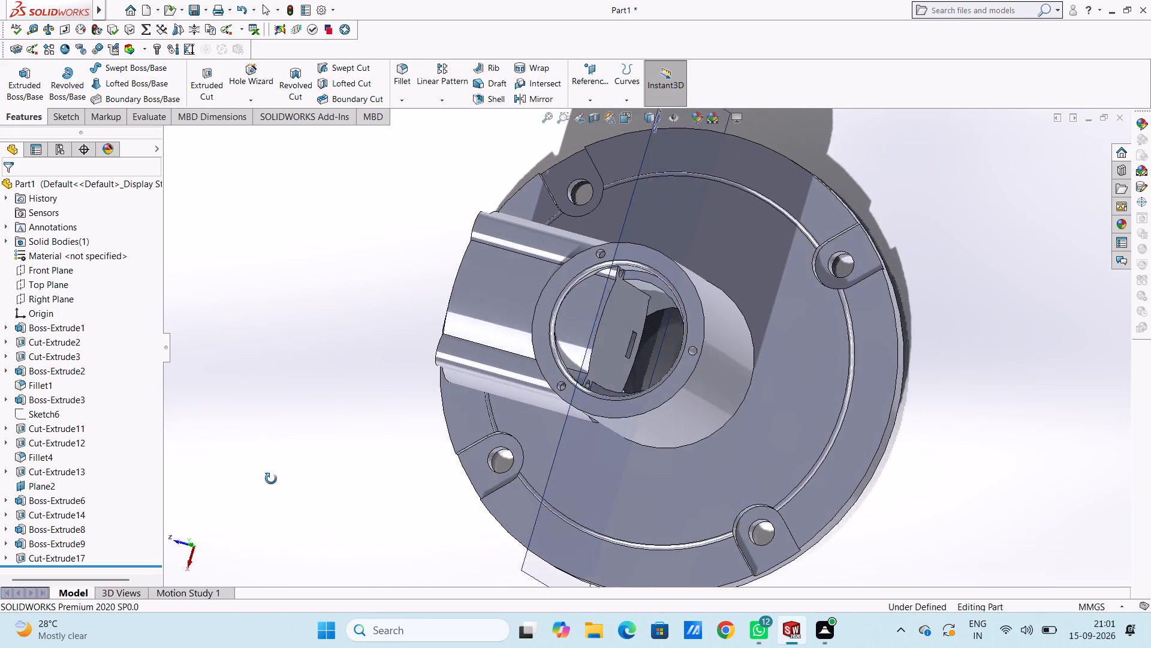
middle_click_drag(271, 479, 414, 556)
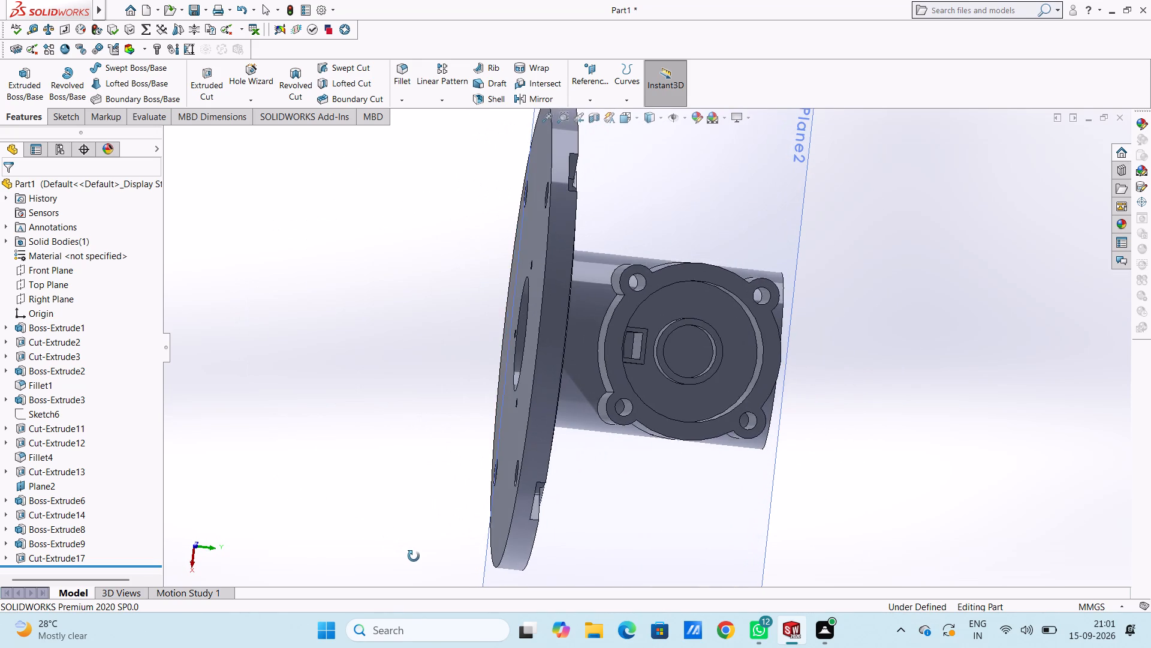
middle_click_drag(414, 556, 364, 547)
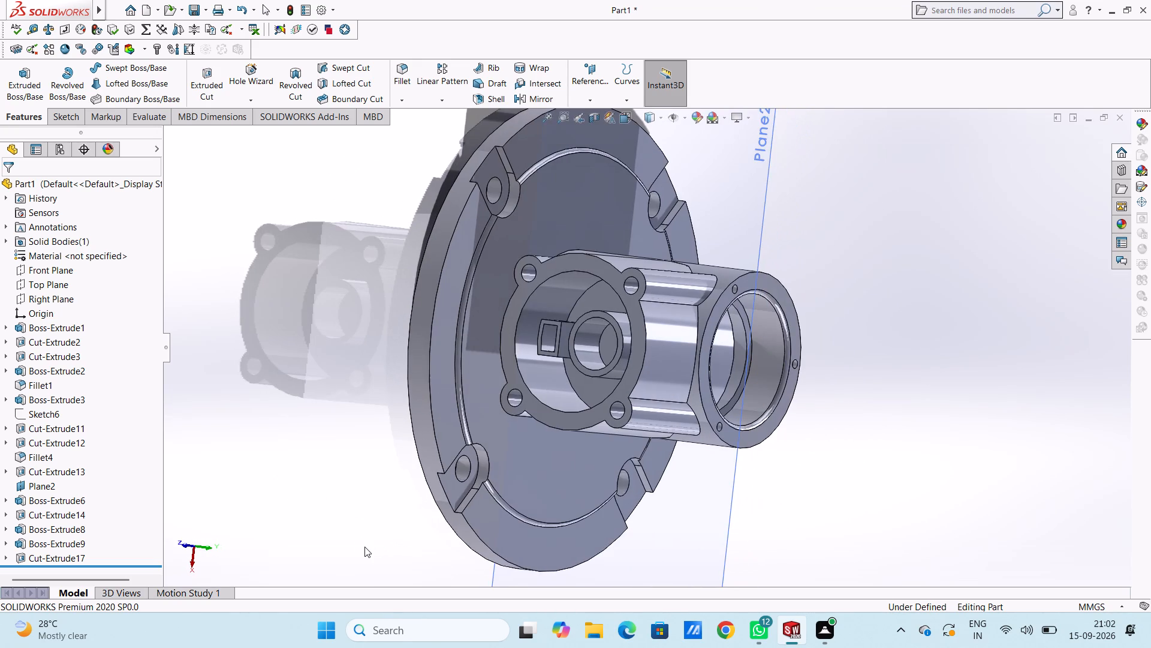
Sketch a circle on the floor of the ring boss's hole, concentric with it, and dimension its diameter at 12 mm.
key("ctrl+1")
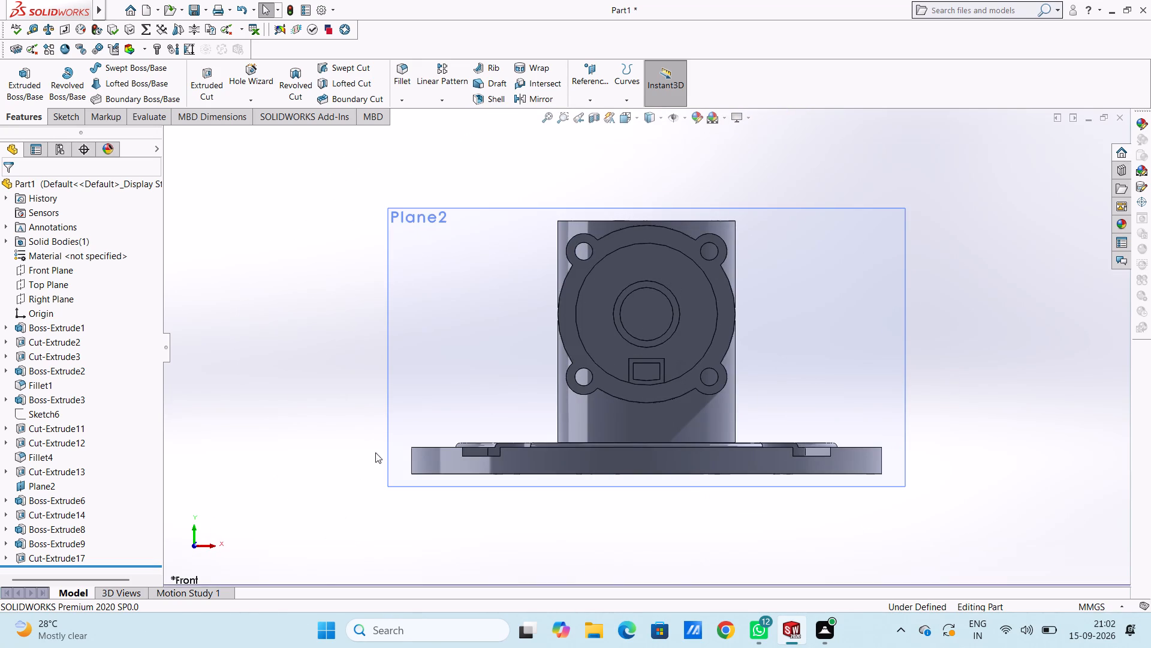
left_click(647, 304)
left_click(697, 273)
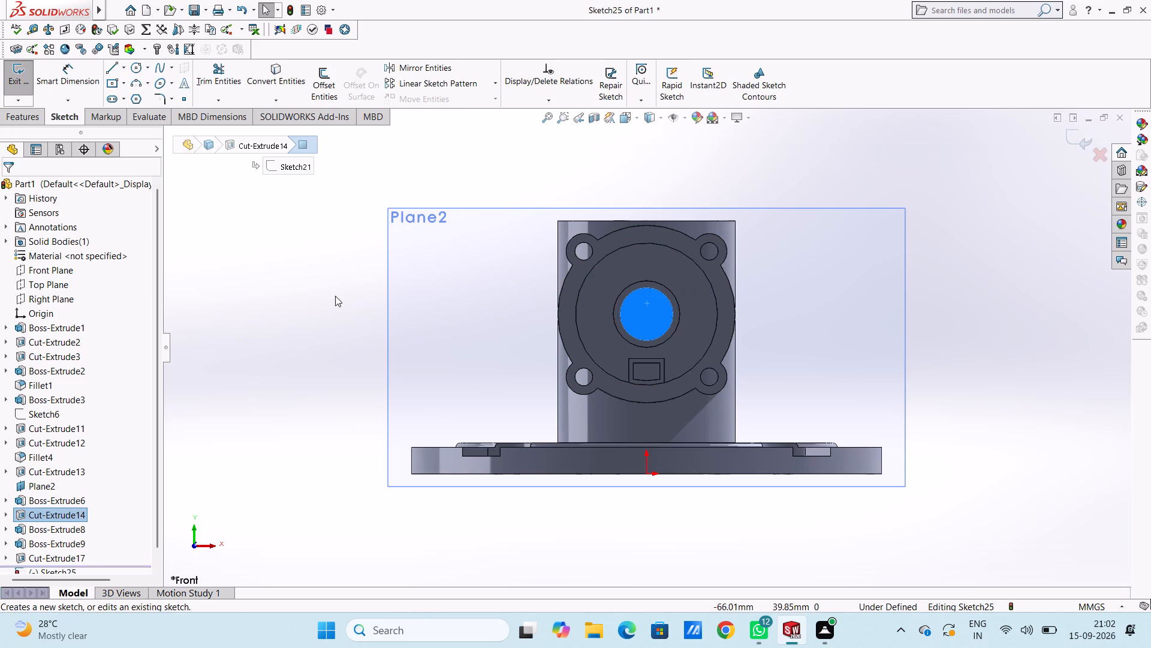
left_click(333, 295)
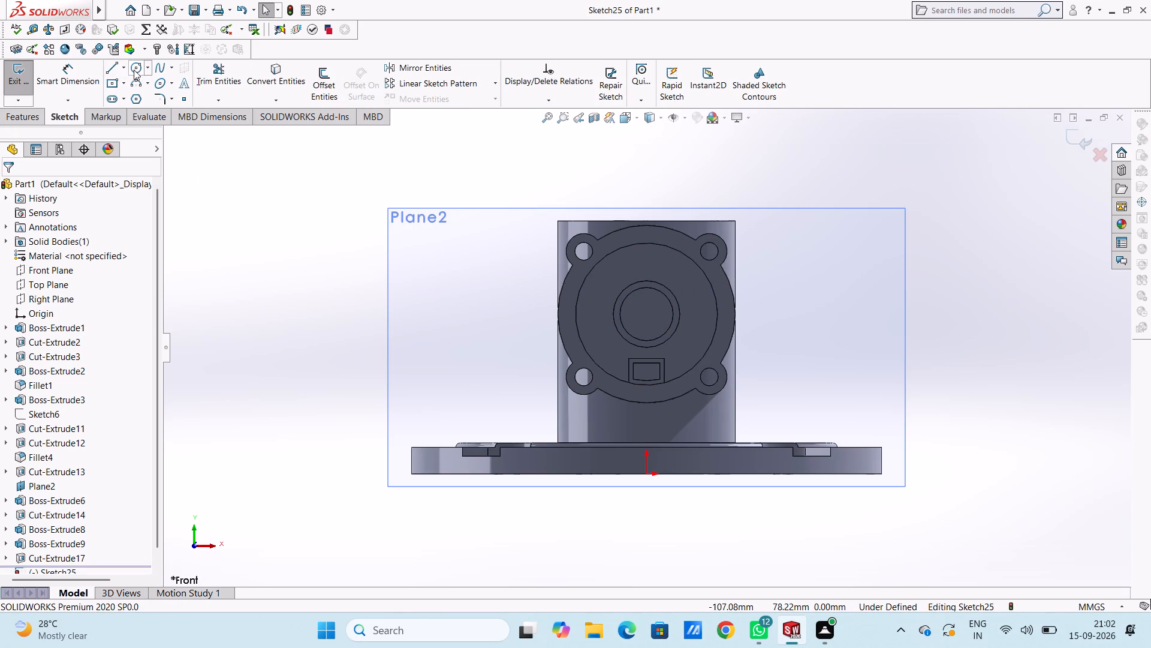
left_click(135, 70)
left_click(647, 313)
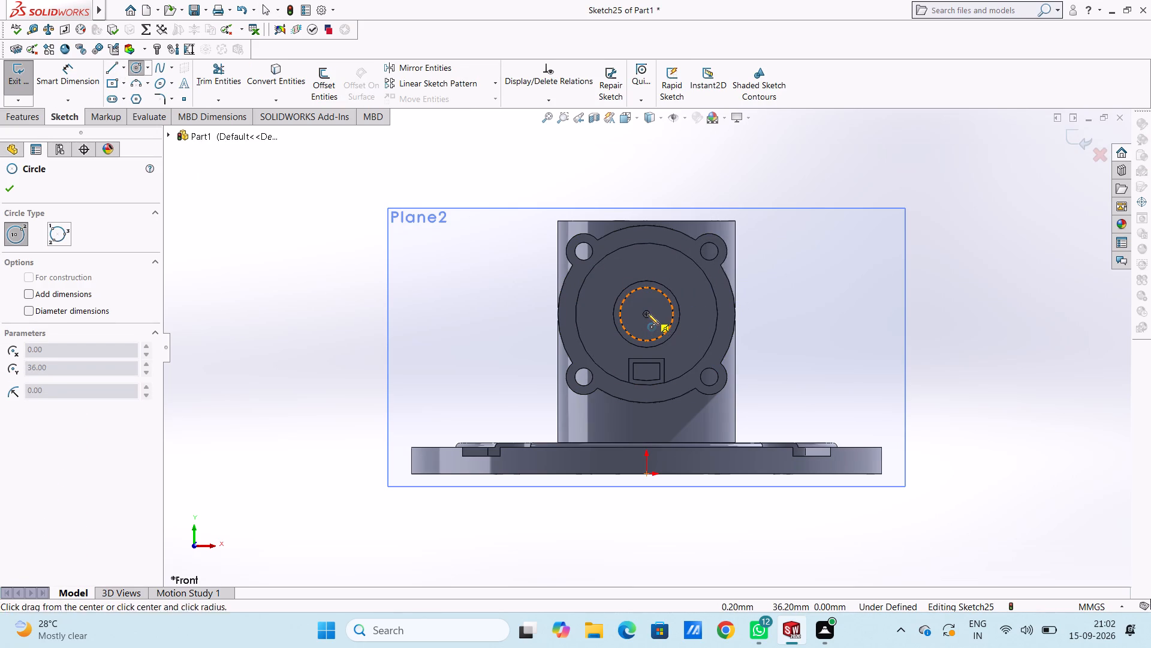
left_click(665, 332)
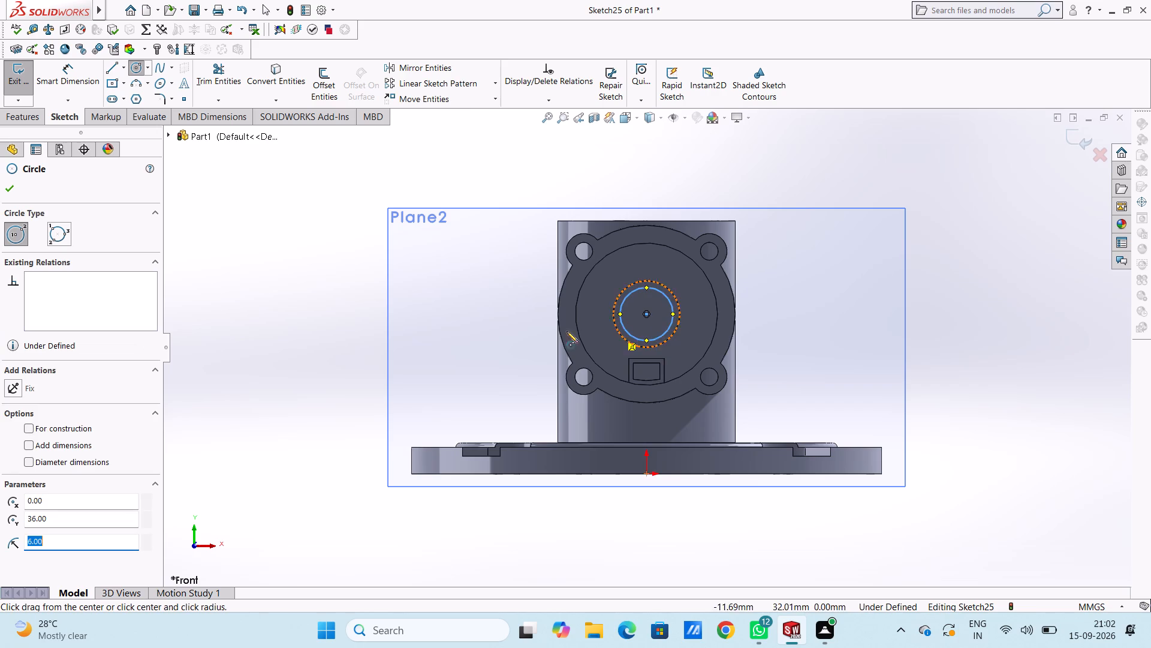
left_click(74, 84)
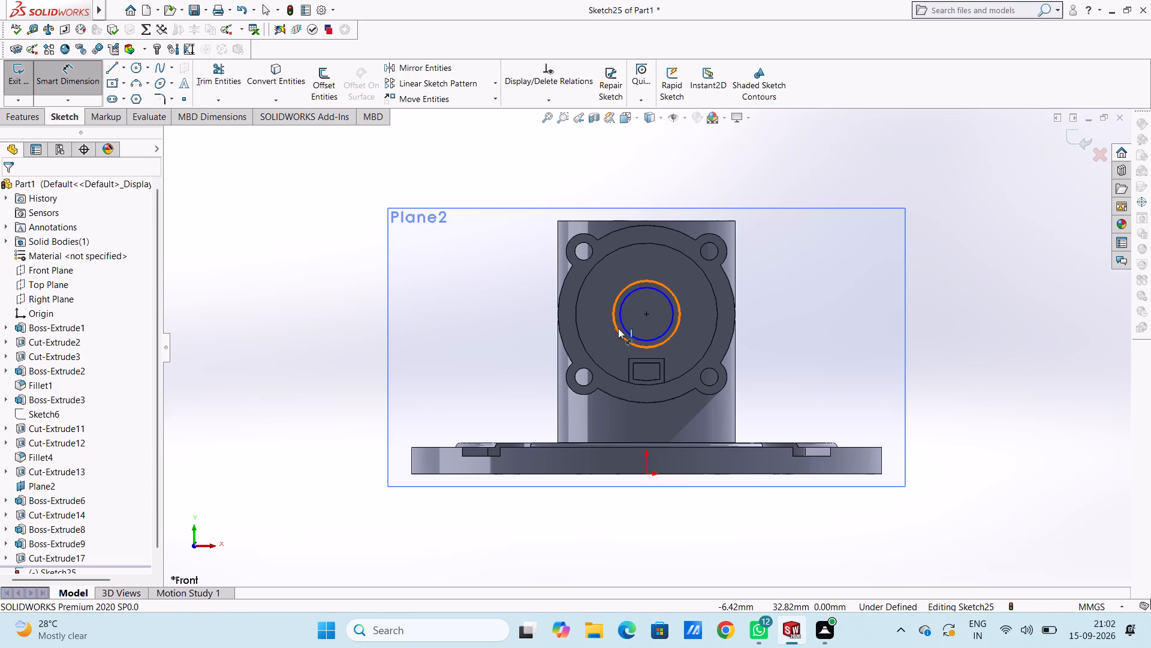
left_click(622, 326)
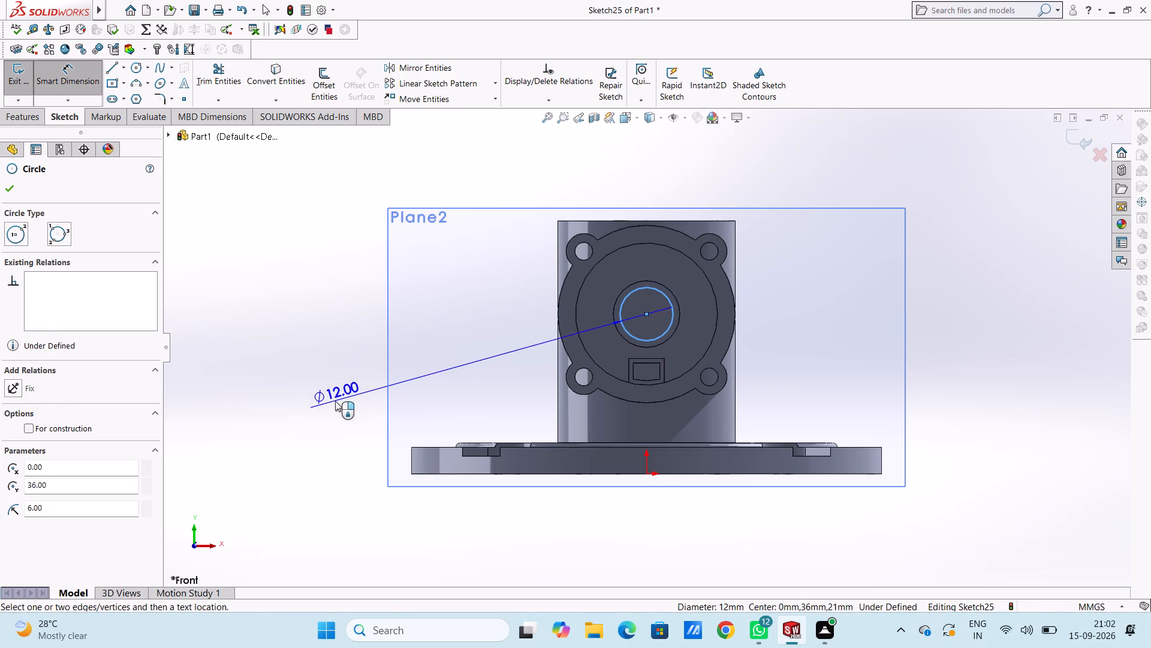
left_click(335, 401)
key("Return")
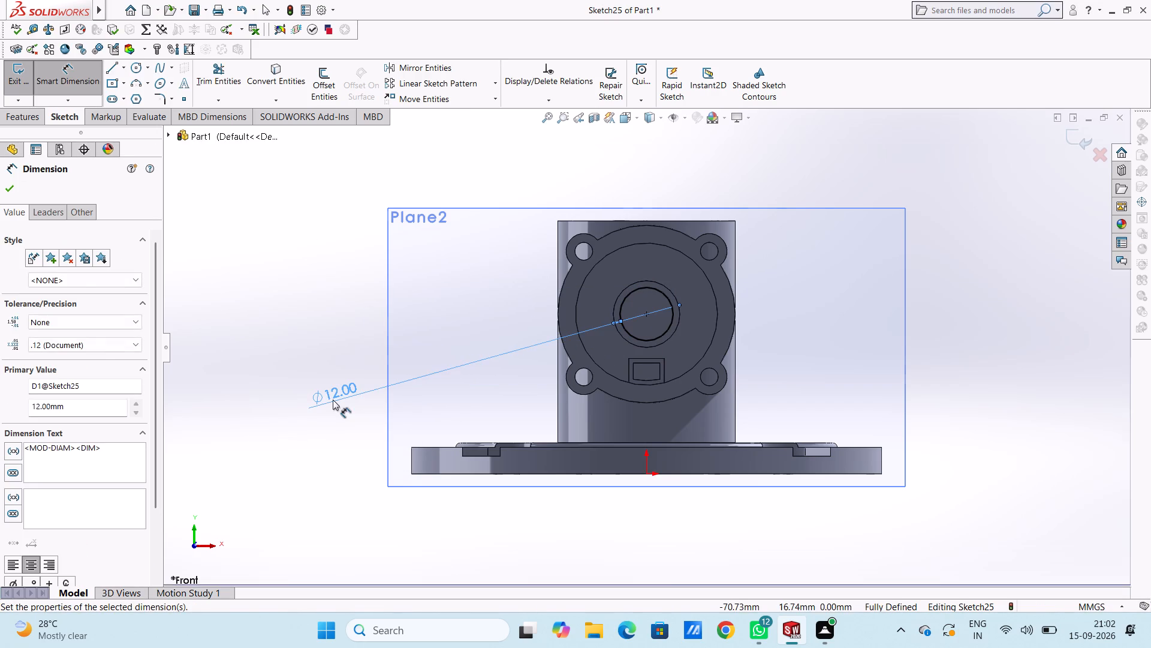
left_click(330, 418)
key("Escape")
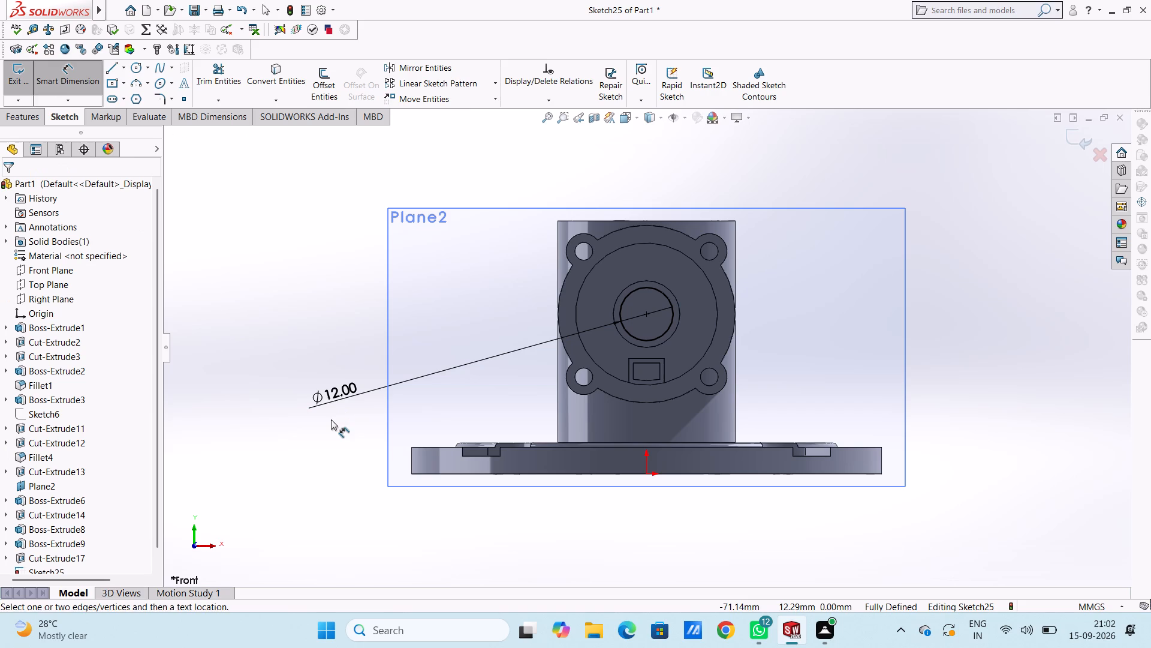
Extrude-cut the 12 mm circle from the ring boss's hole floor to a blind depth of 30 mm.
key("ctrl+7")
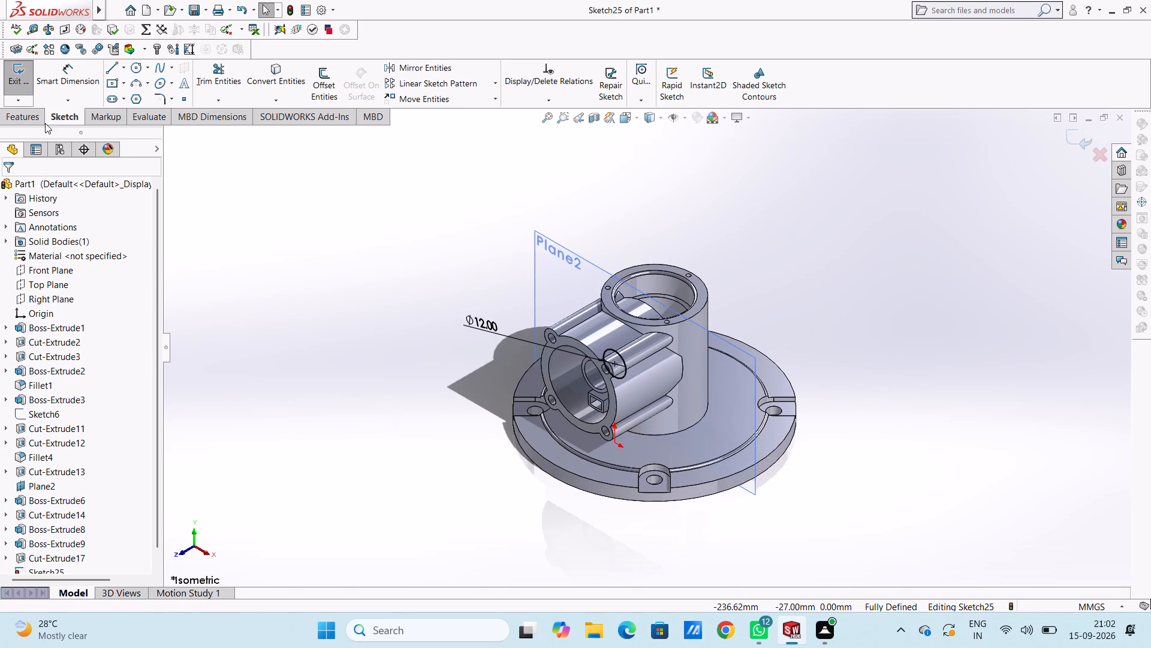
left_click(29, 114)
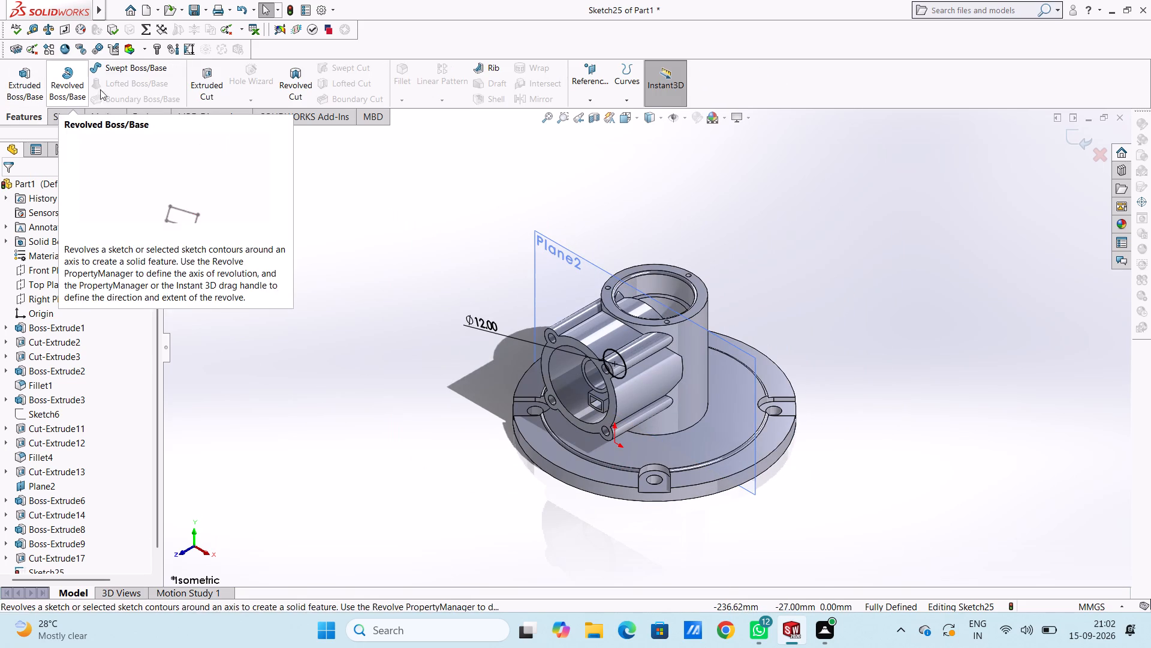
left_click(209, 87)
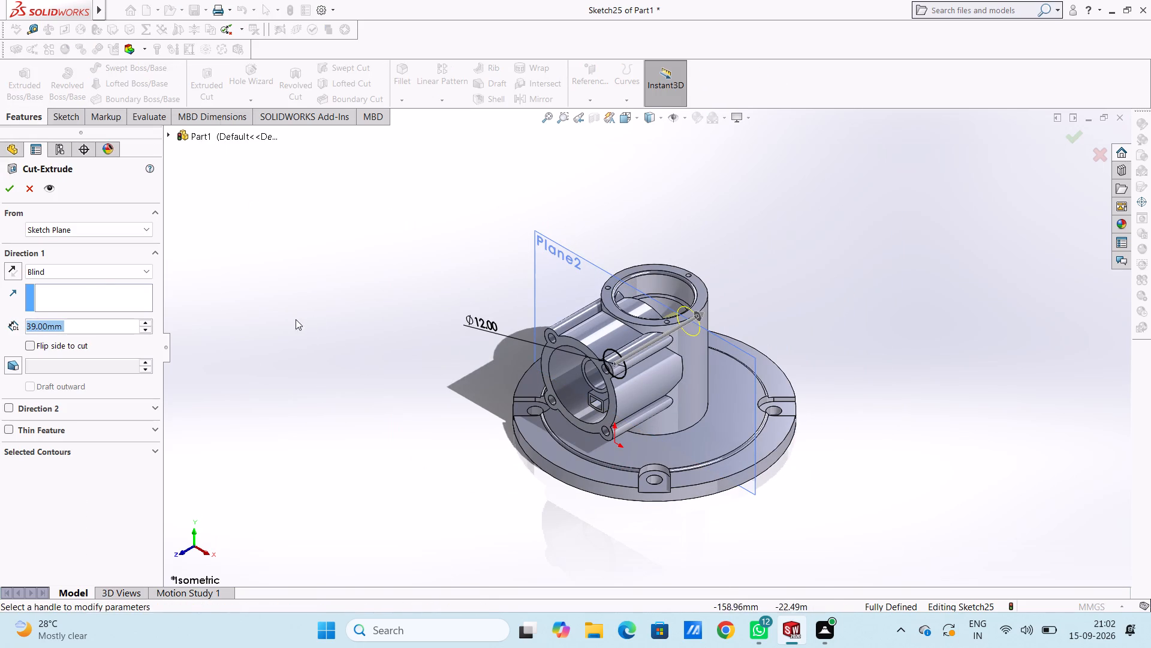
type("20")
key("Return")
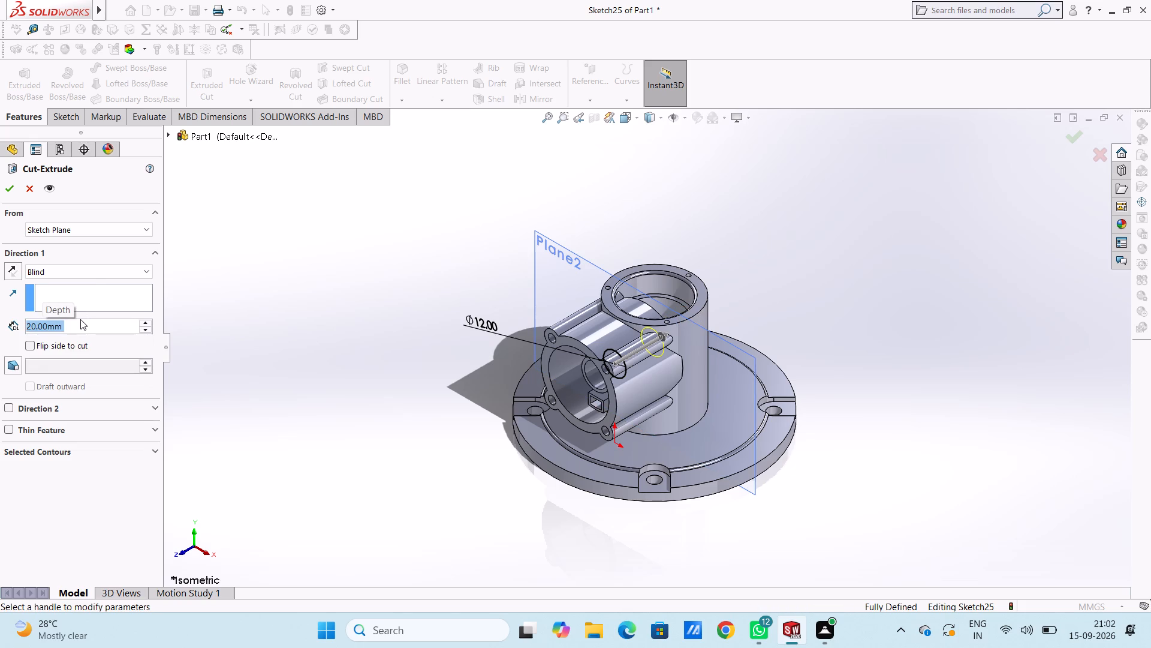
type("30")
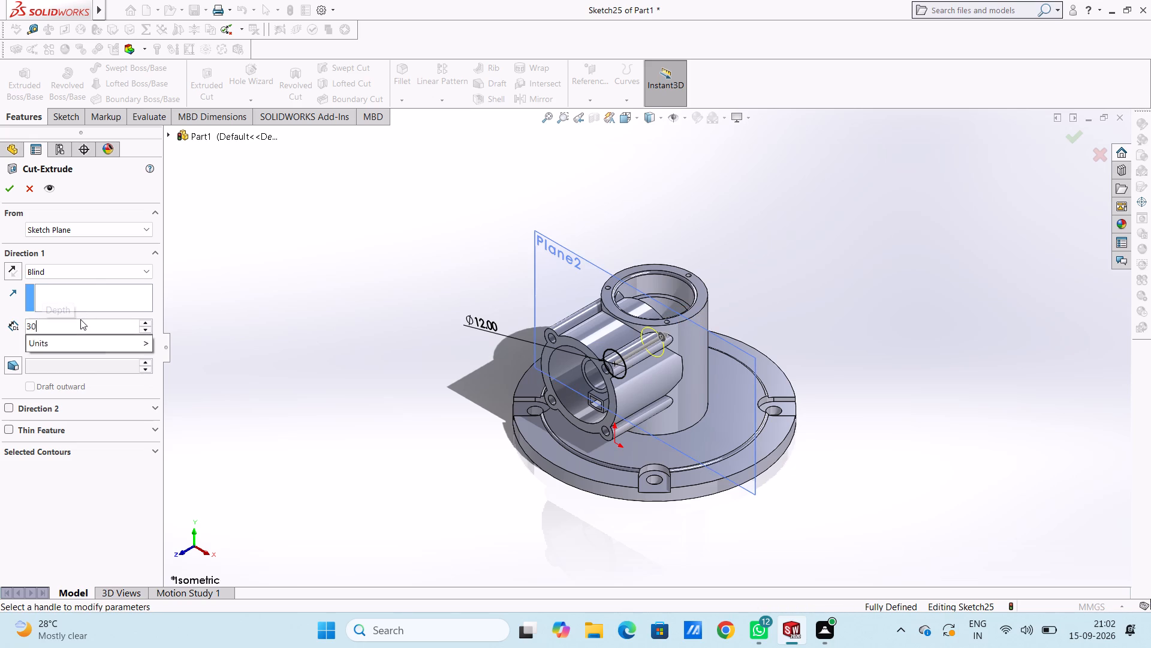
key("Return")
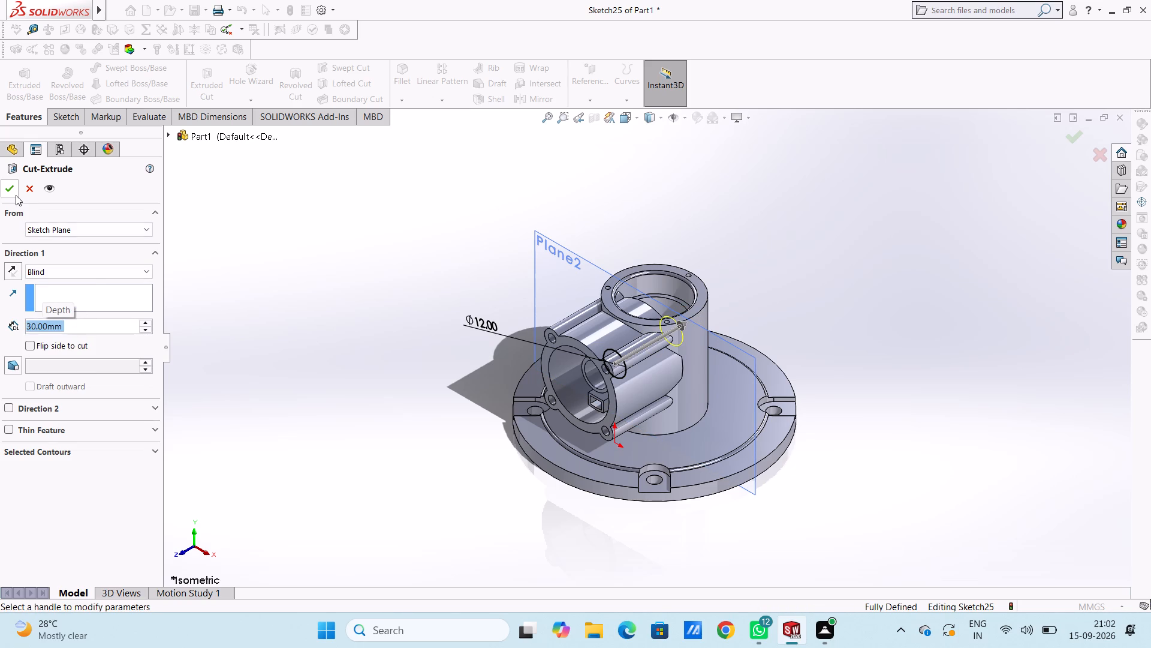
left_click(16, 194)
left_click(282, 290)
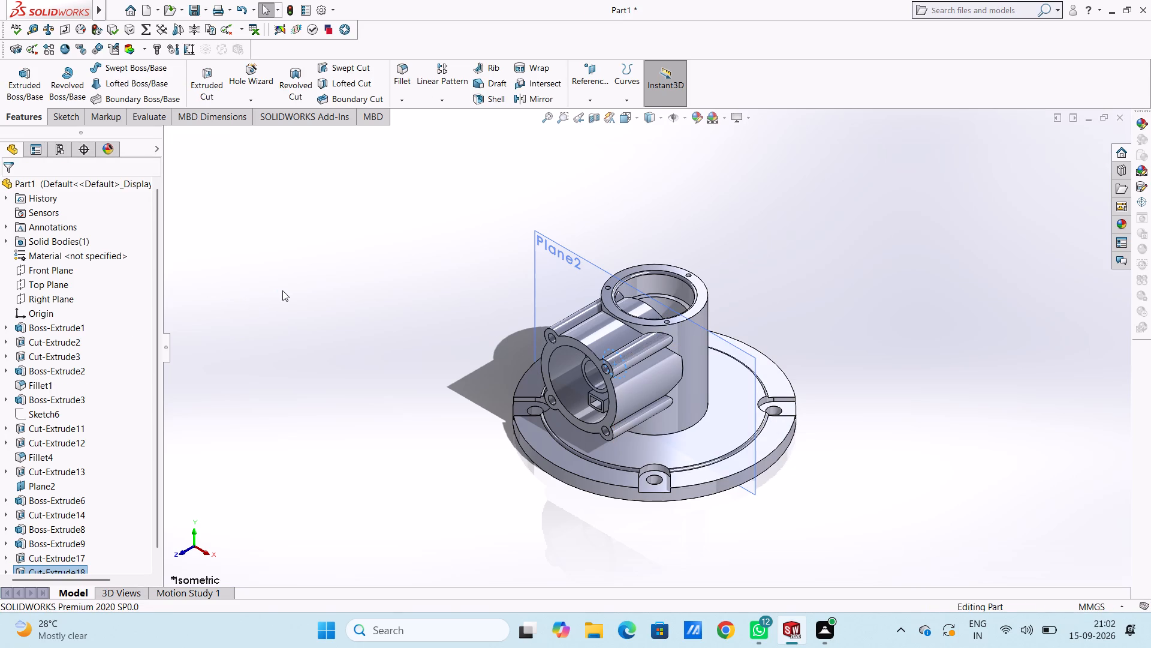
Examine the ring boss's bore and the block's pocket from the front and from several tilted angles.
key("ctrl+1")
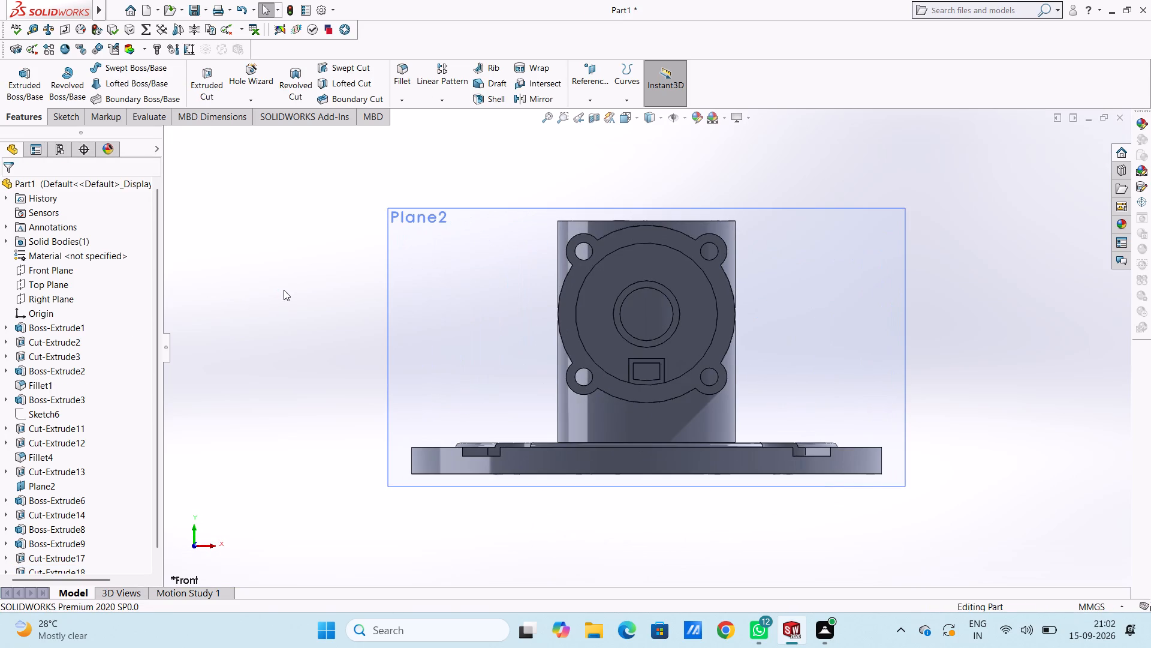
scroll(284, 290, "up", 1)
middle_click_drag(284, 290, 207, 647)
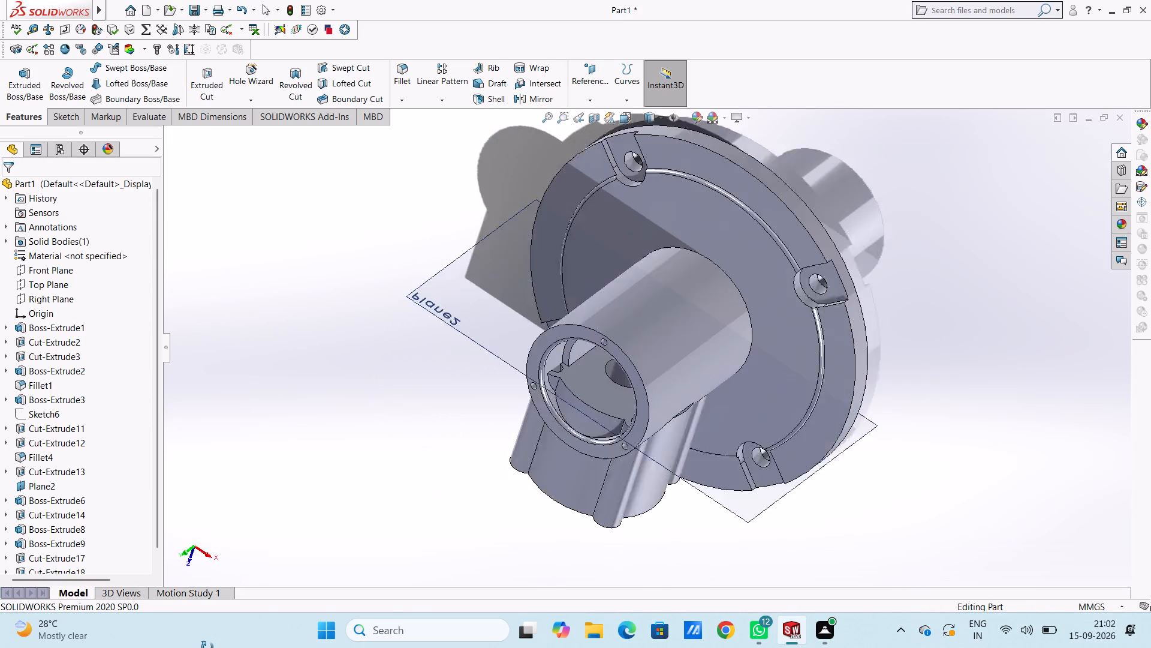
middle_click_drag(207, 647, 341, 376)
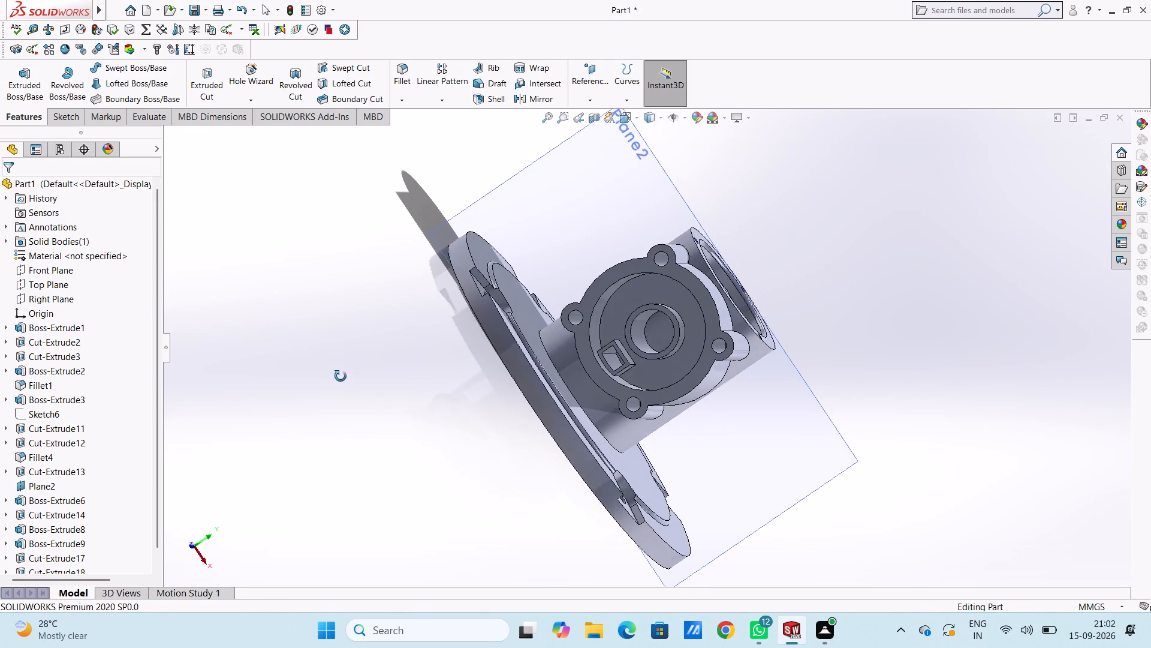
middle_click_drag(341, 376, 339, 375)
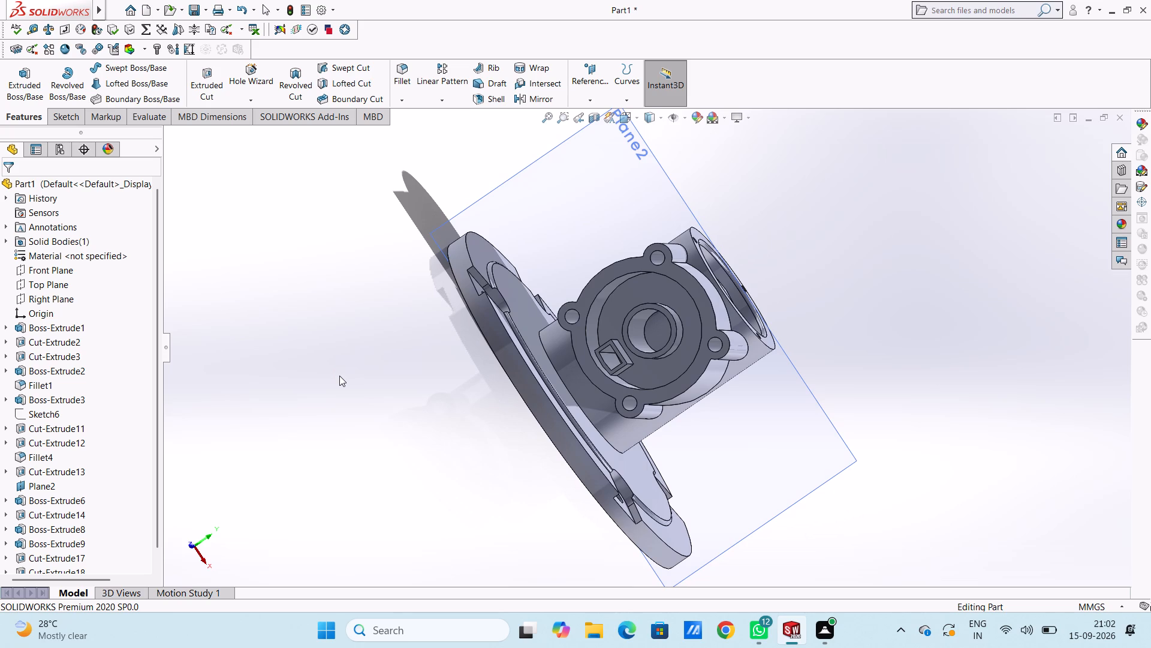
key("ctrl+1")
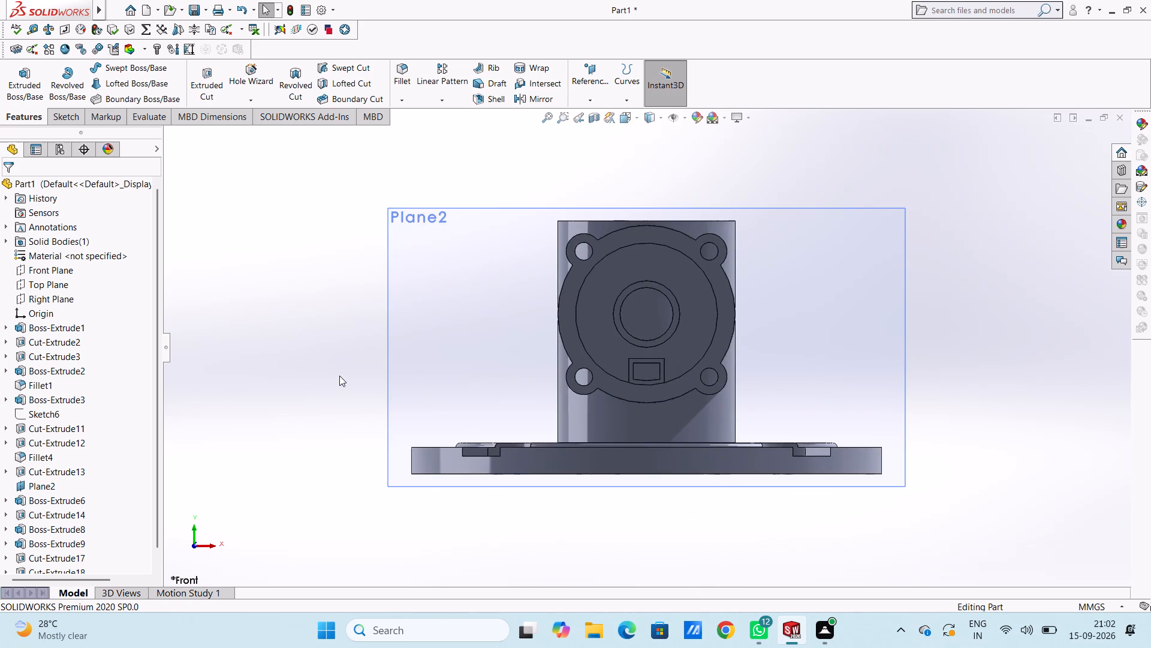
middle_click_drag(314, 363, 313, 363)
middle_click_drag(313, 363, 284, 445)
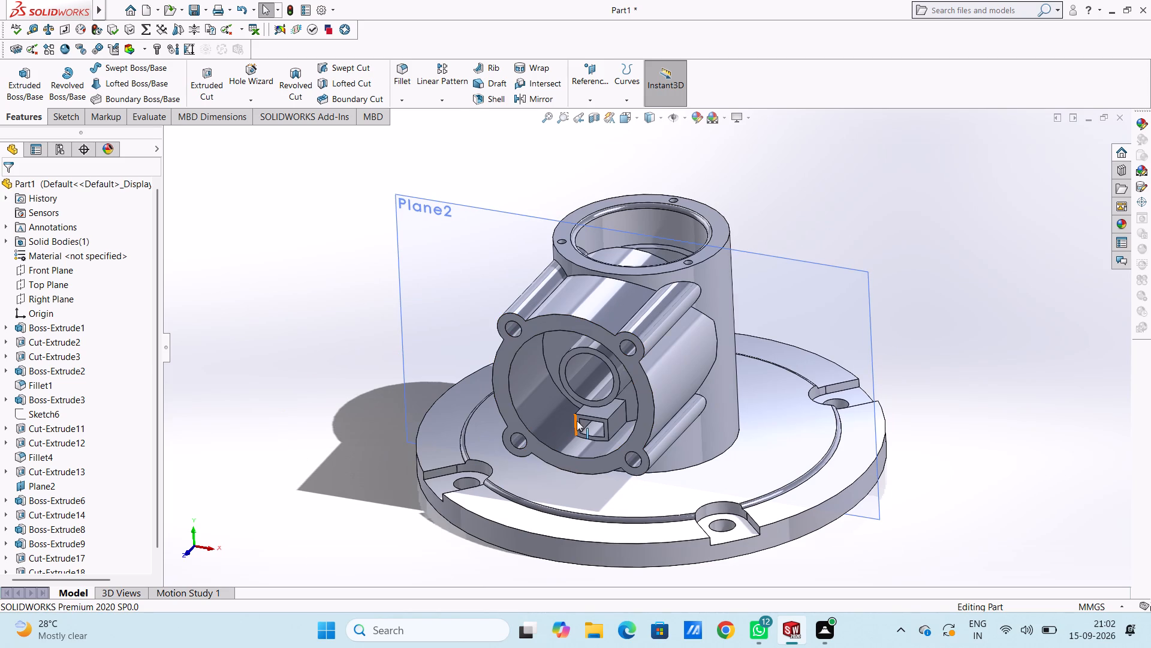
Start a sketch on the block's front face and trace its top edge and both side edges with lines.
scroll(587, 422, "down", 4)
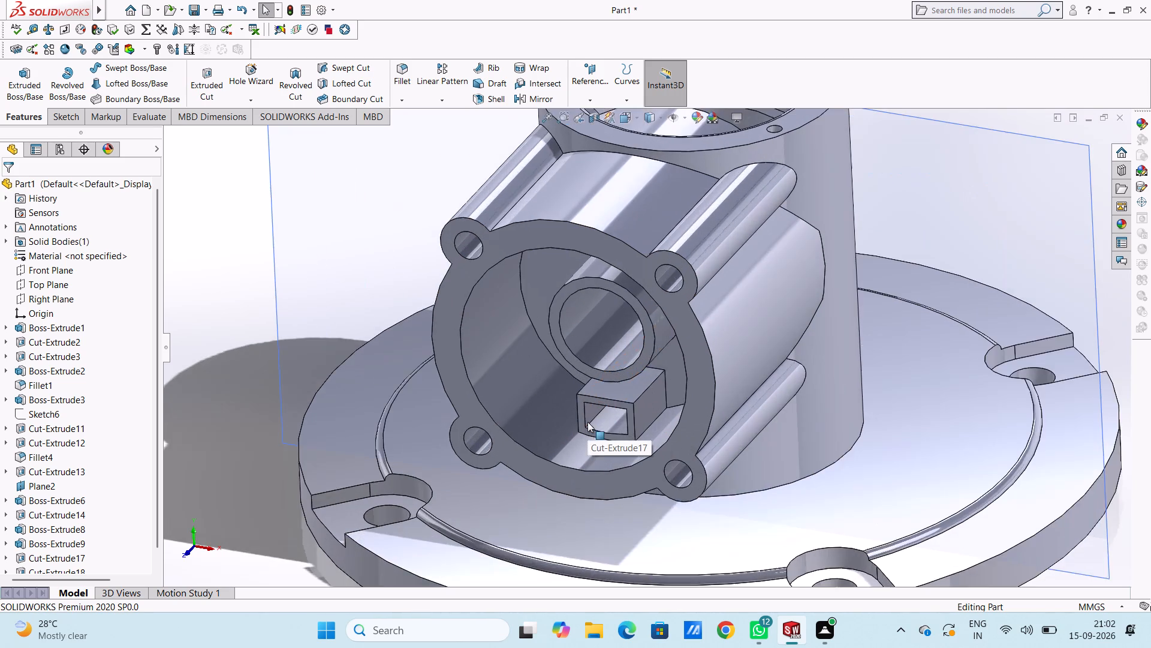
scroll(587, 422, "down", 3)
left_click(622, 356)
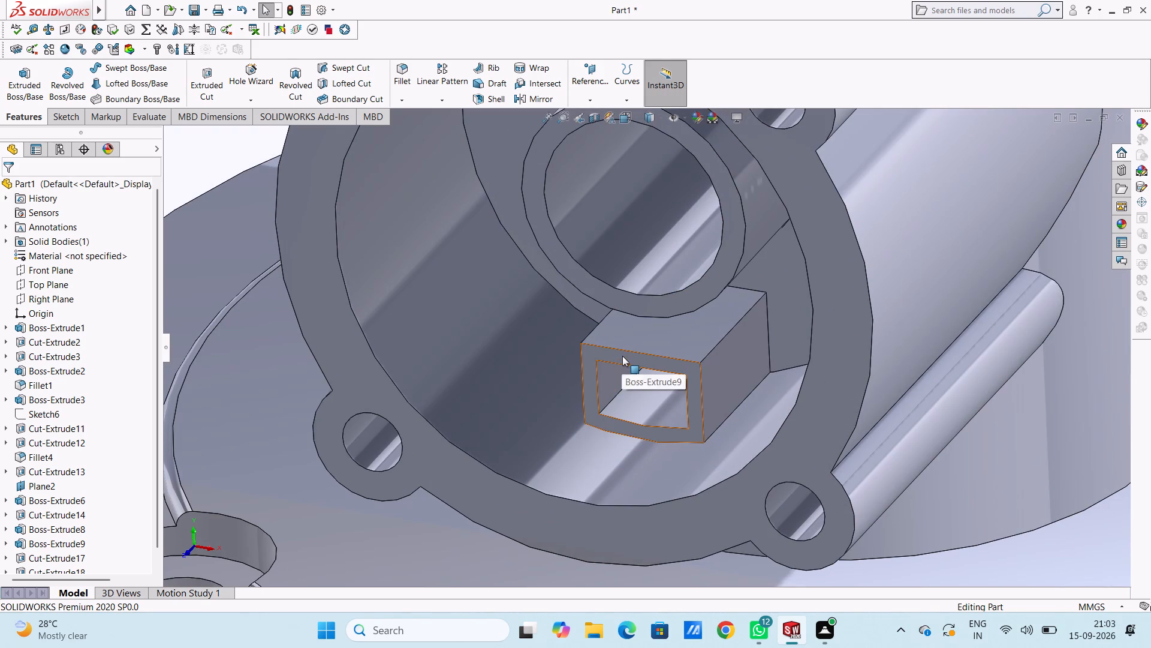
left_click(674, 319)
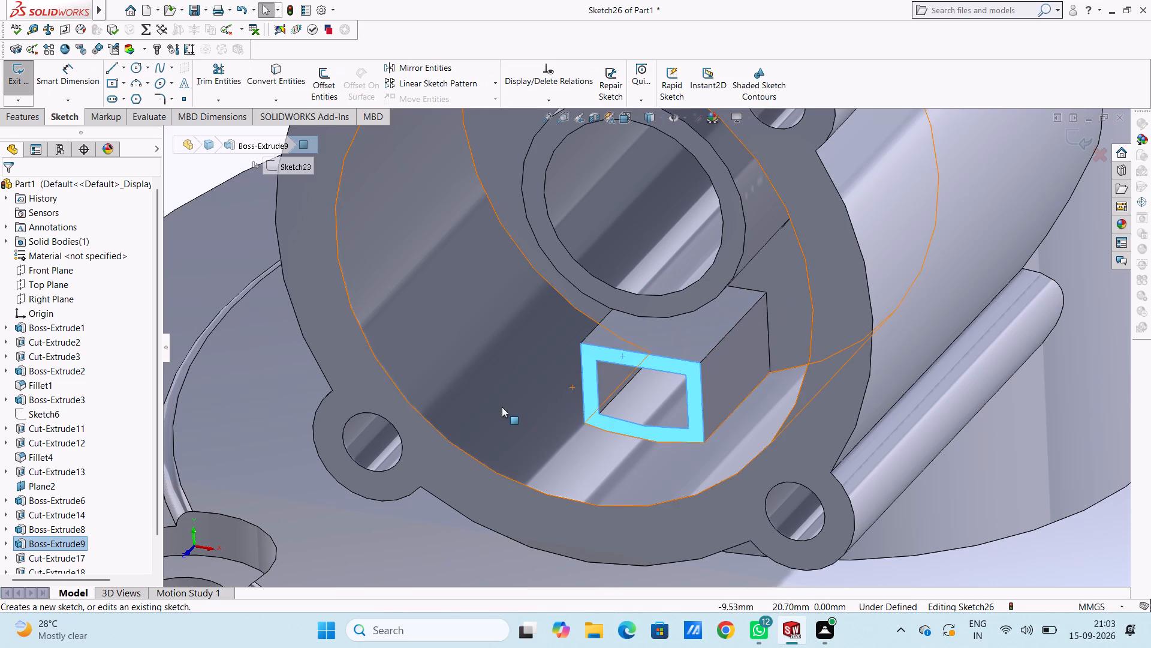
left_click(502, 407)
left_click(204, 168)
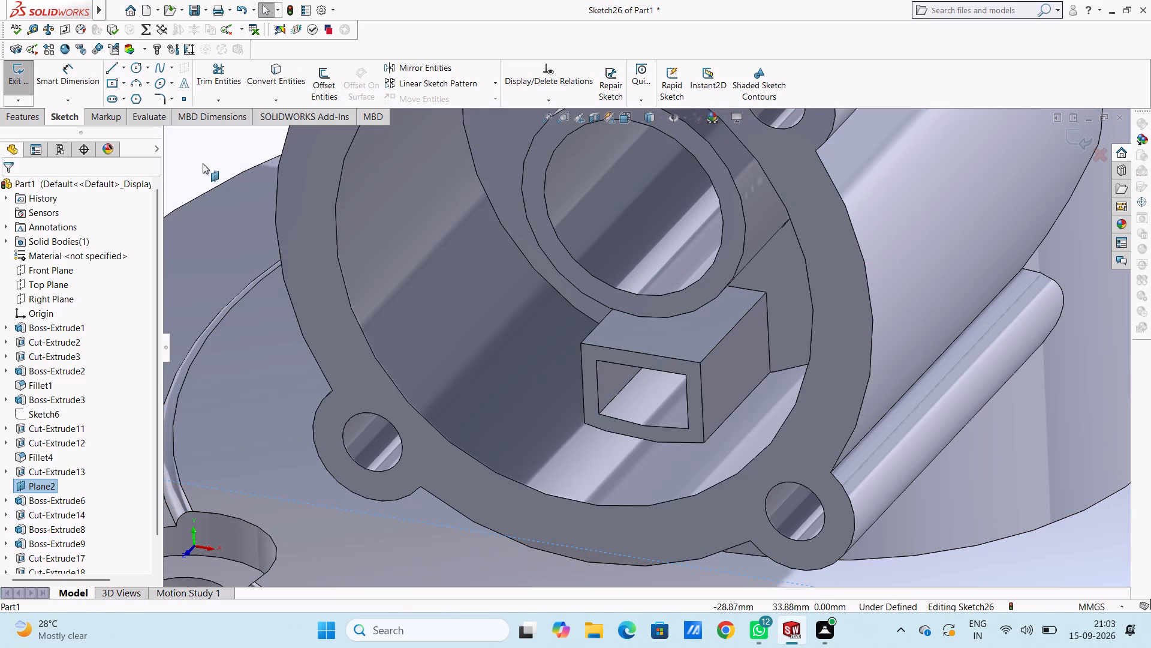
left_click(115, 67)
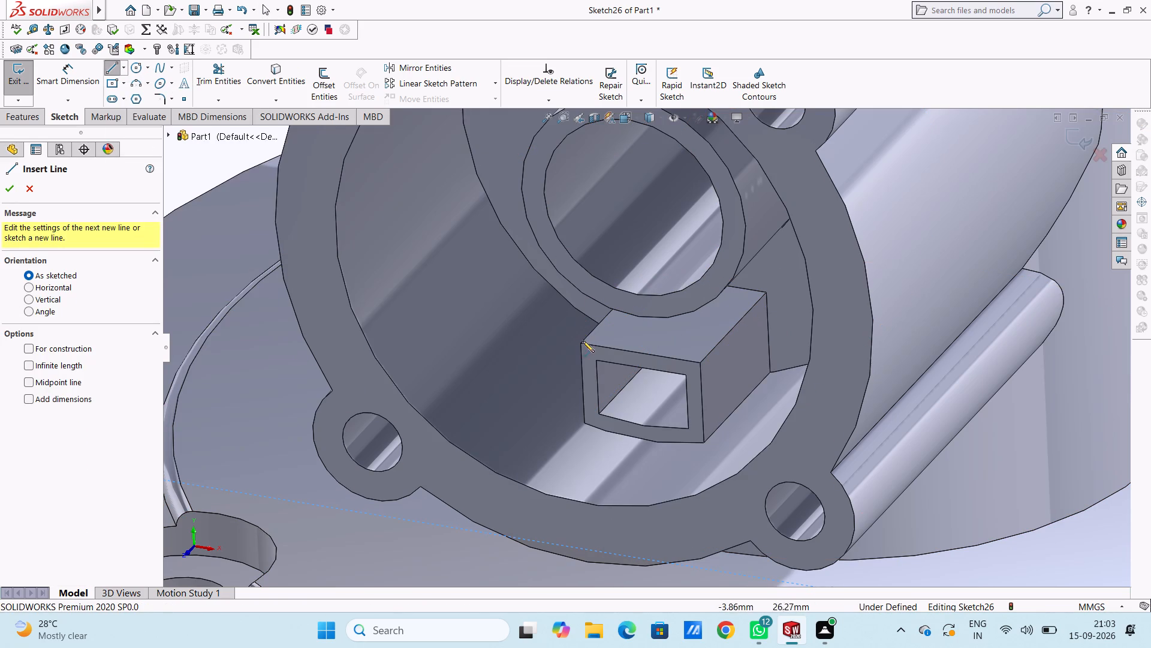
left_click(581, 344)
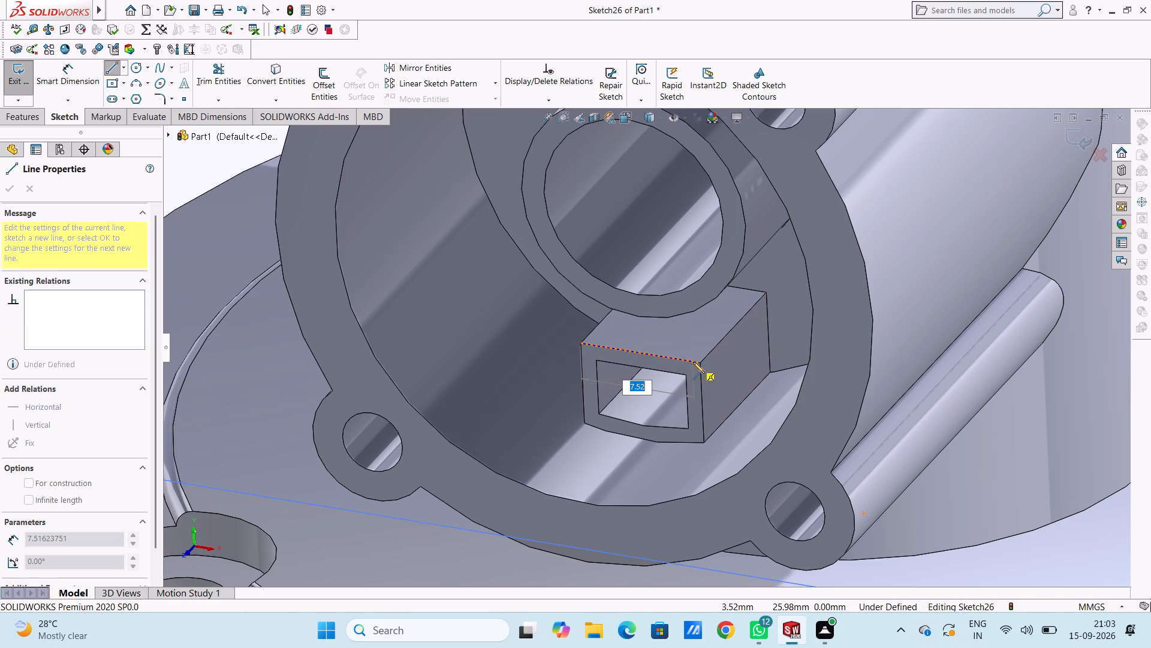
left_click(700, 363)
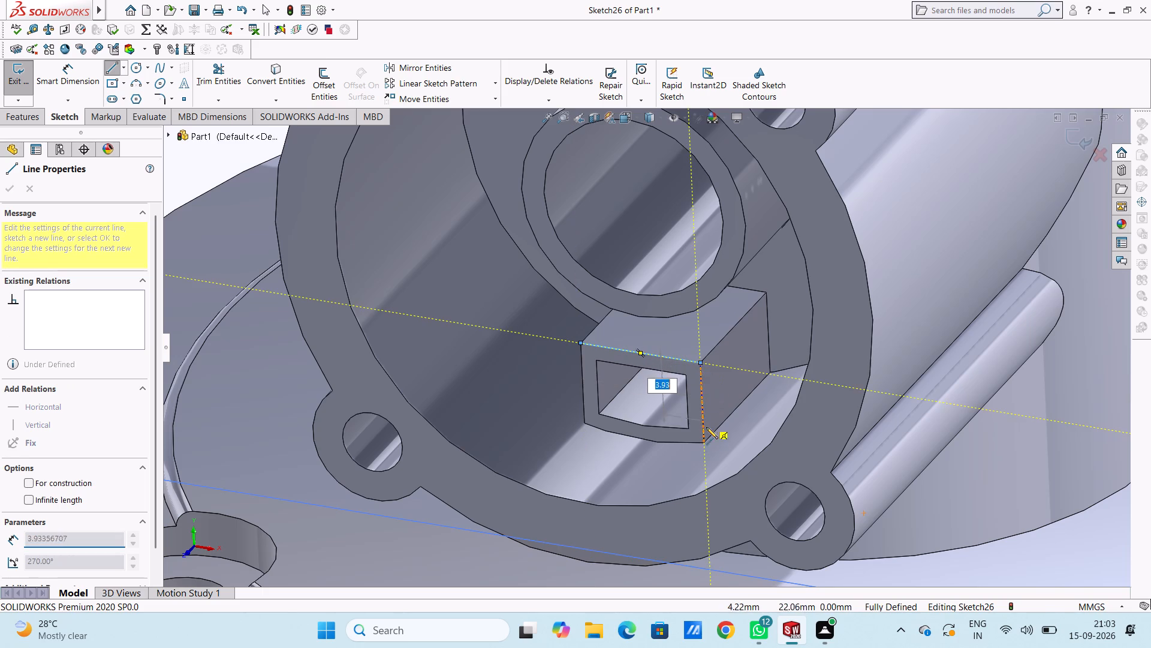
left_click(703, 444)
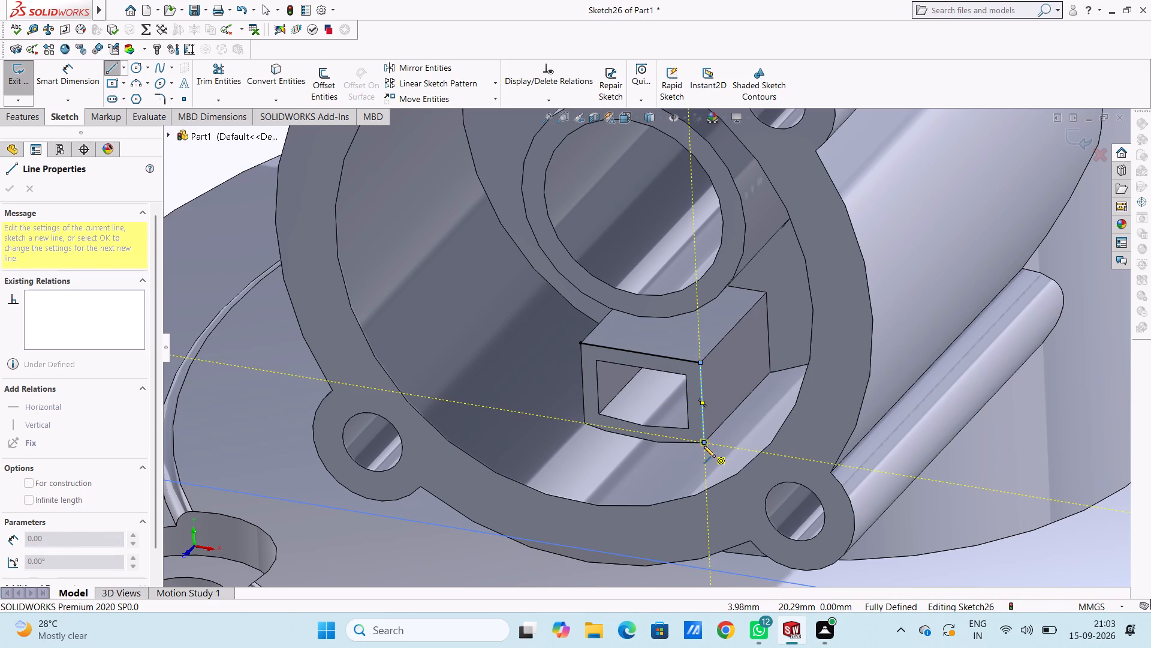
key("Escape")
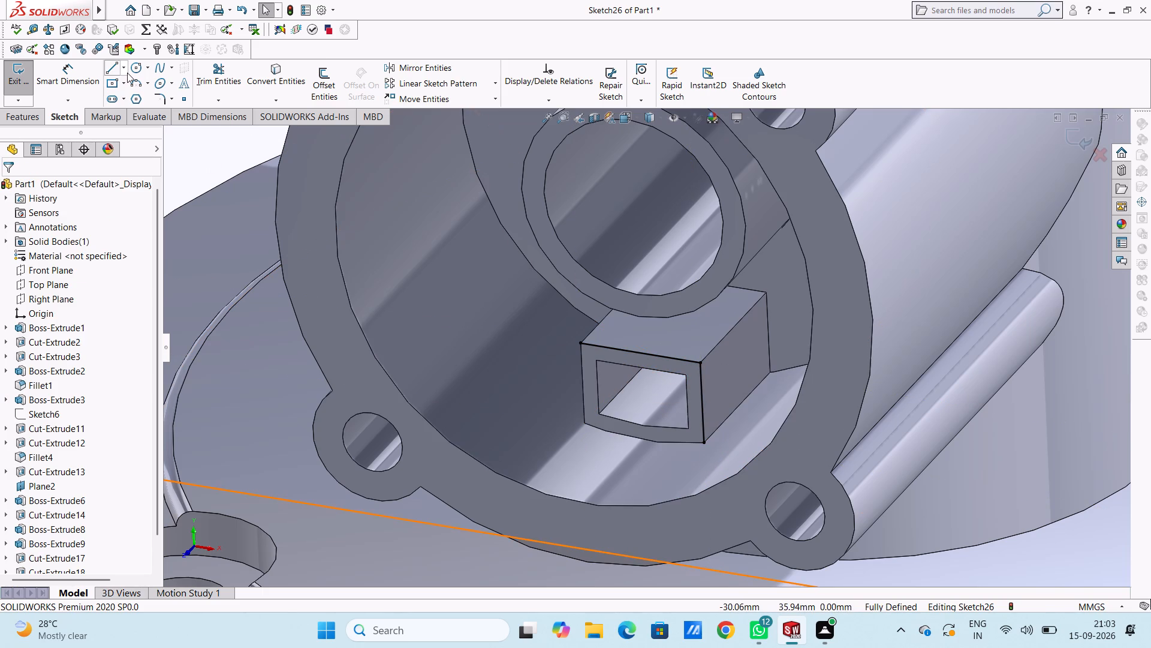
left_click(109, 64)
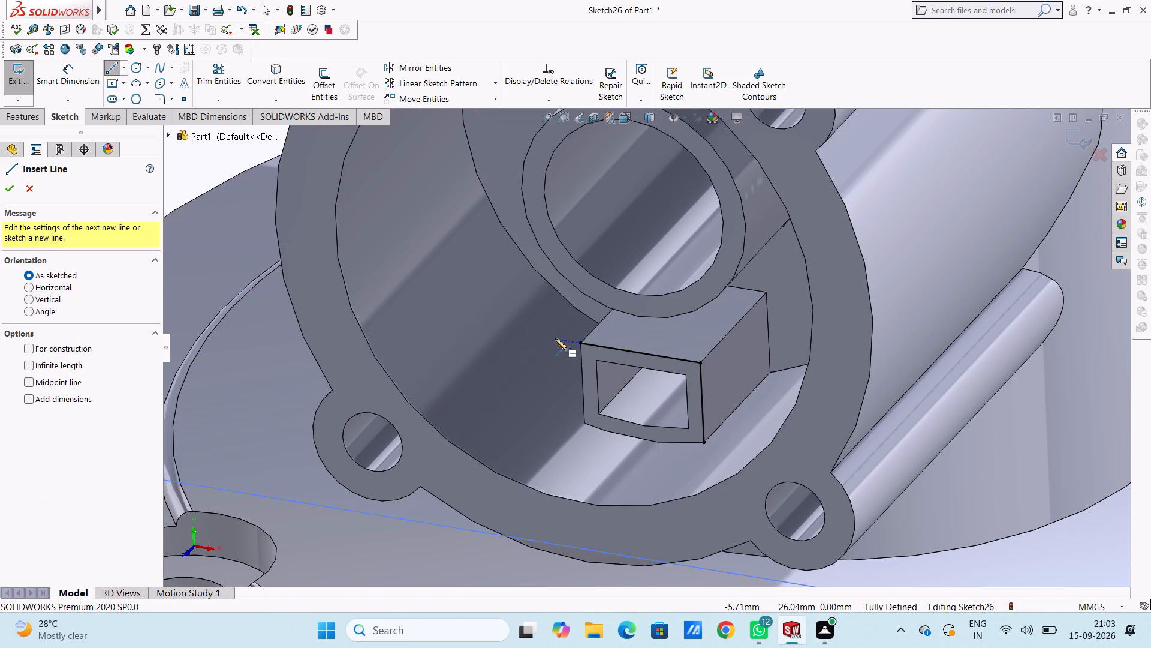
left_click(581, 344)
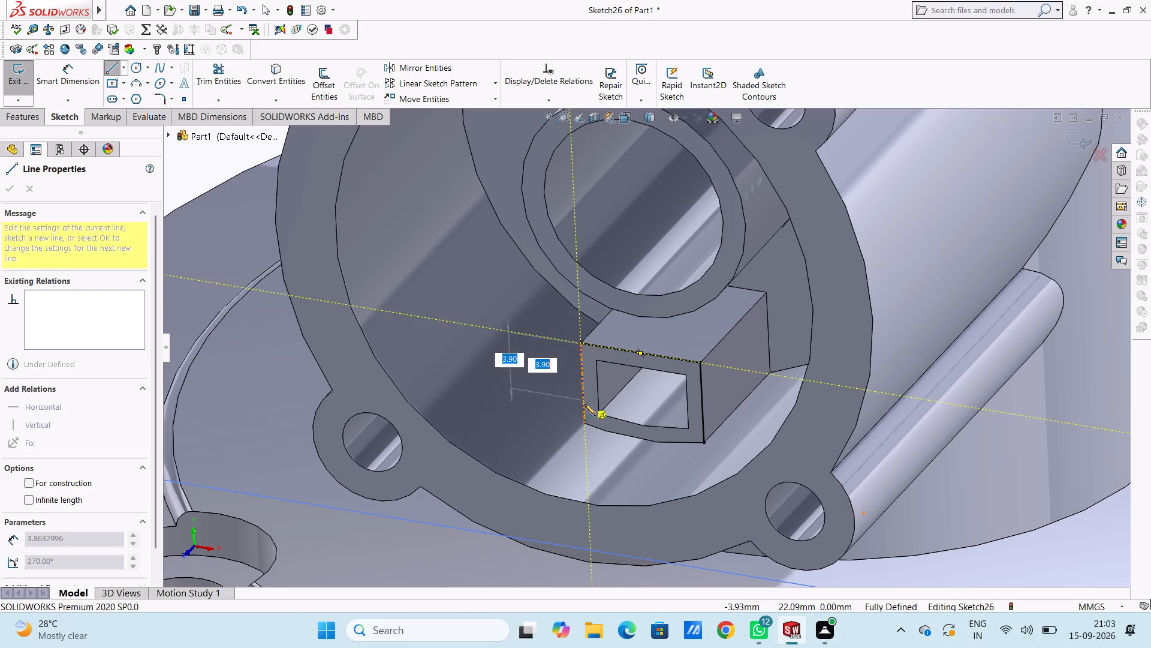
left_click(584, 426)
key("Escape")
key("Escape")
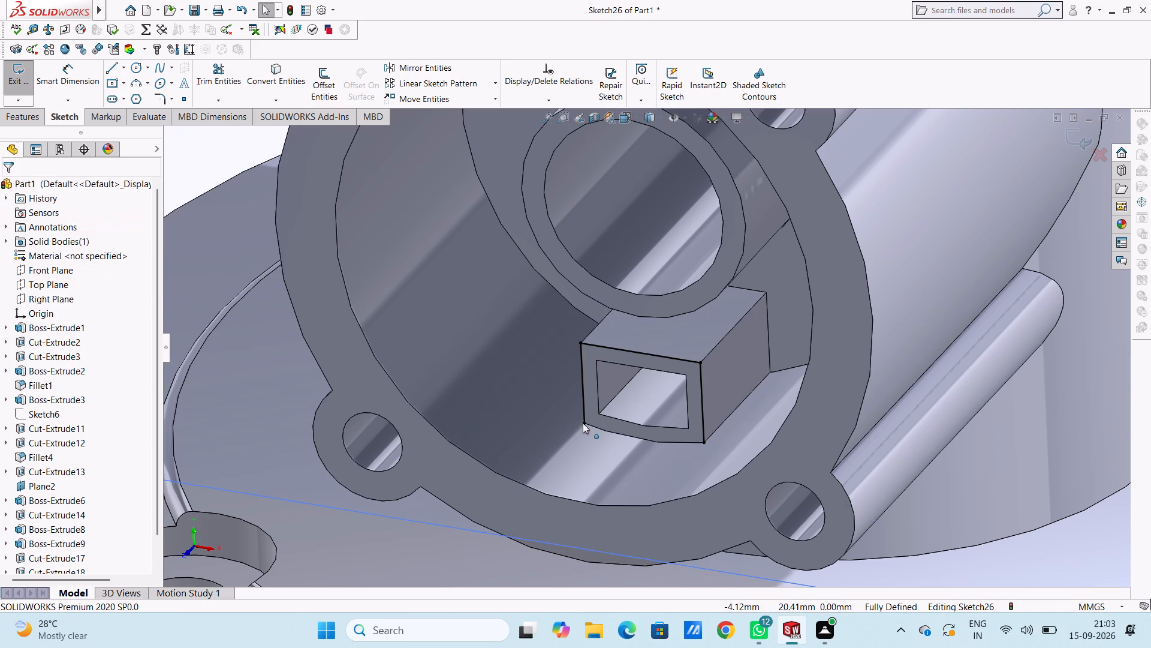
Close the outline along the block's curved bottom edge with a three-point arc of 16 mm radius.
left_click(140, 86)
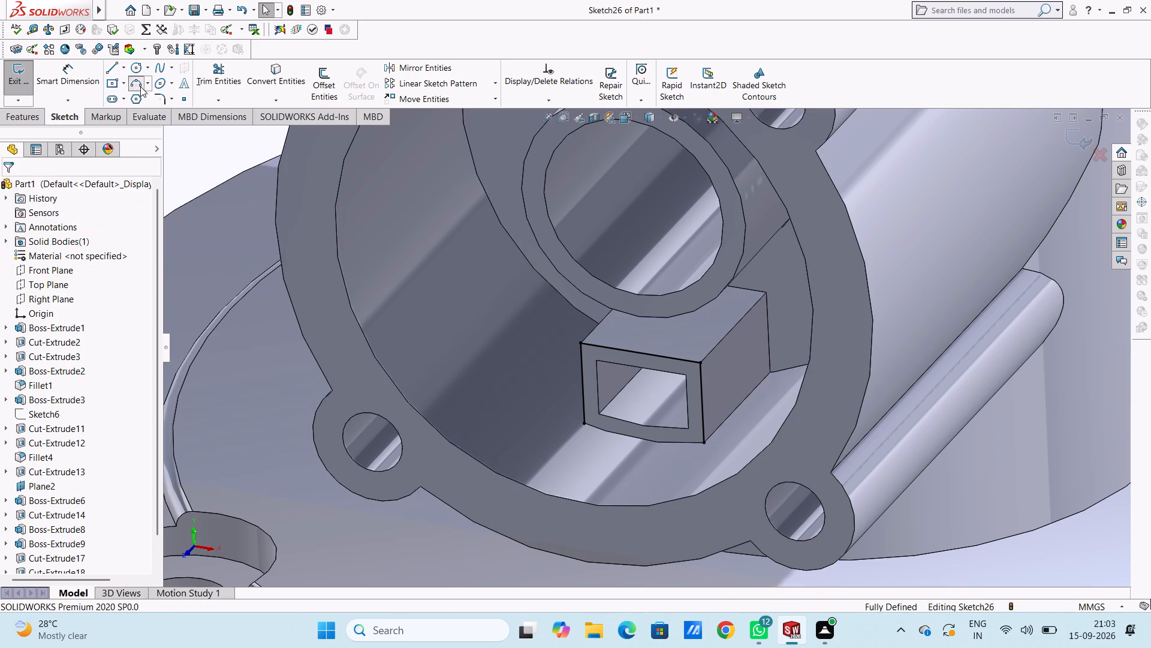
left_click(587, 424)
left_click(706, 444)
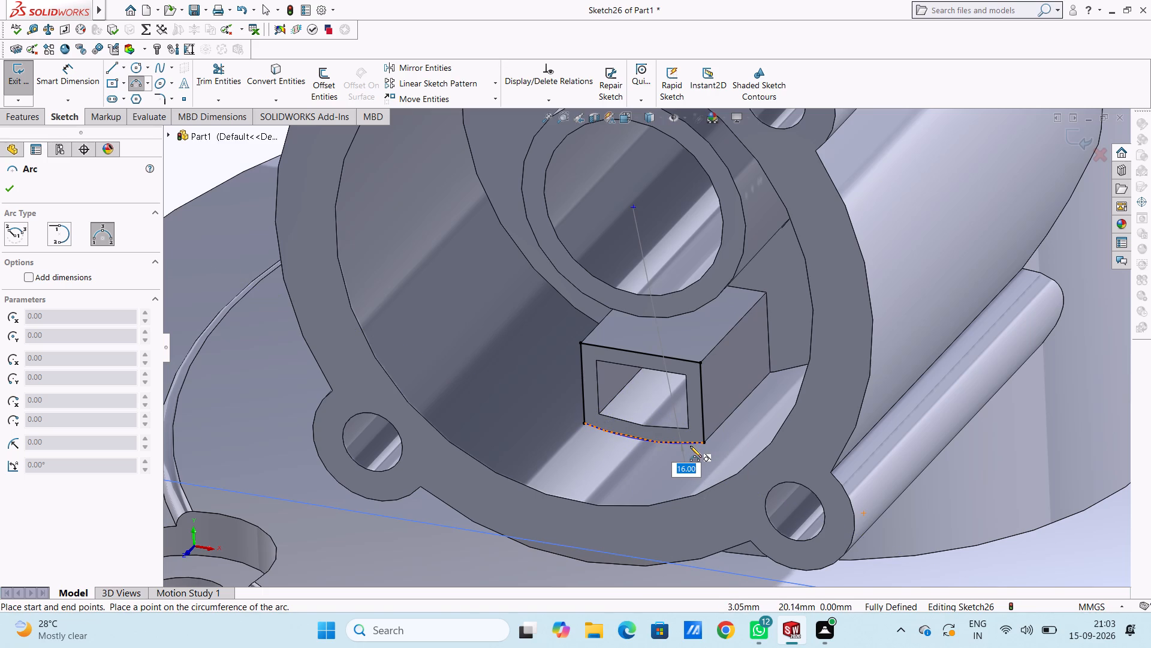
left_click(690, 446)
key("Escape")
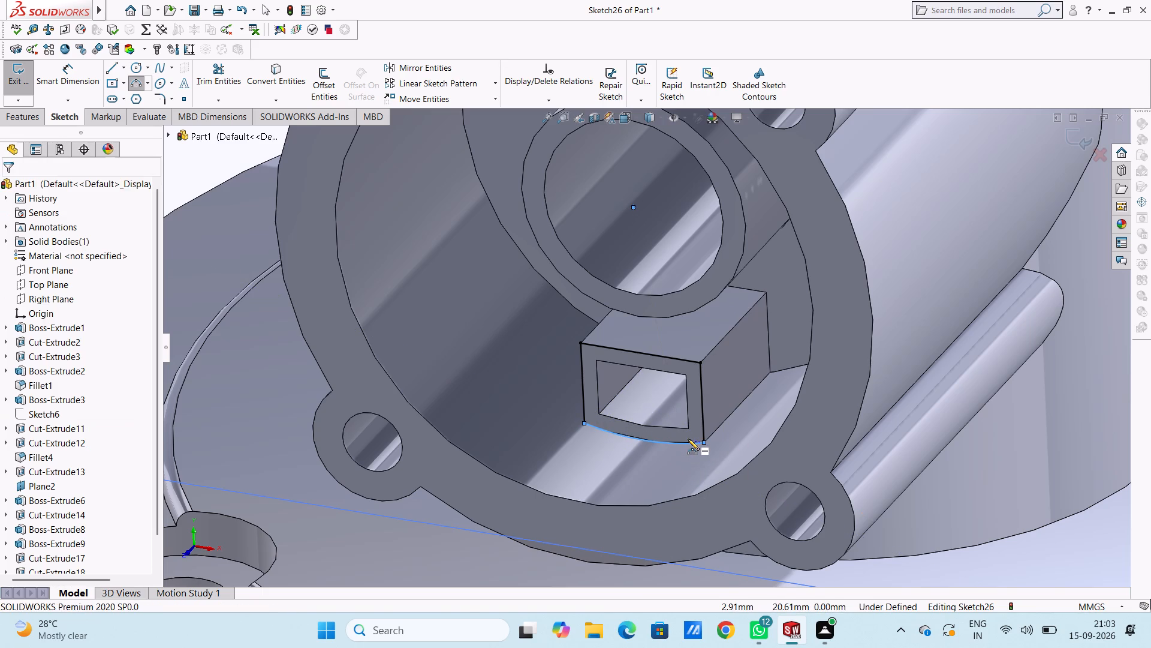
key("Escape")
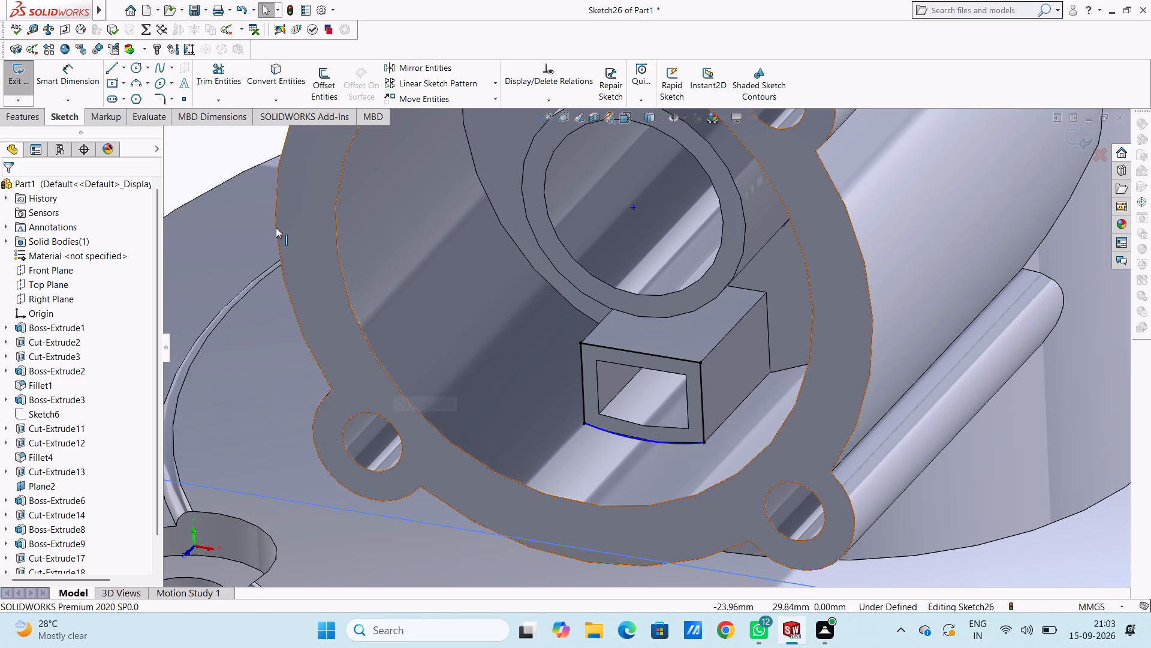
Offset the whole traced outline chain inward by 1 mm, matching the pocket opening.
left_click(333, 77)
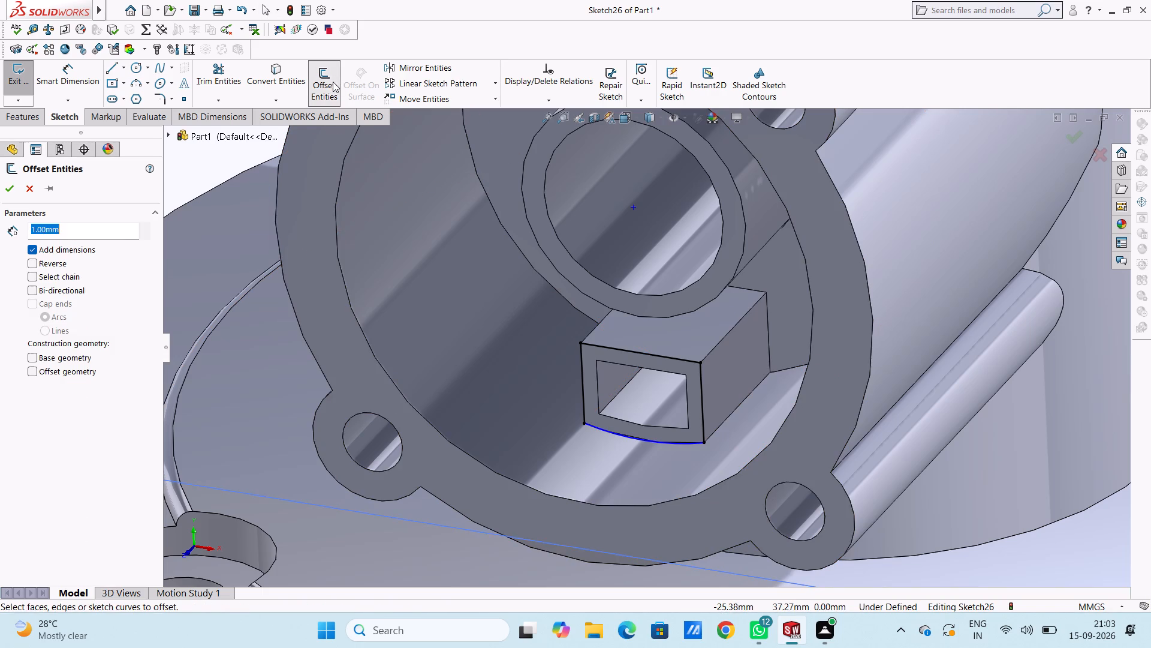
left_click(668, 358)
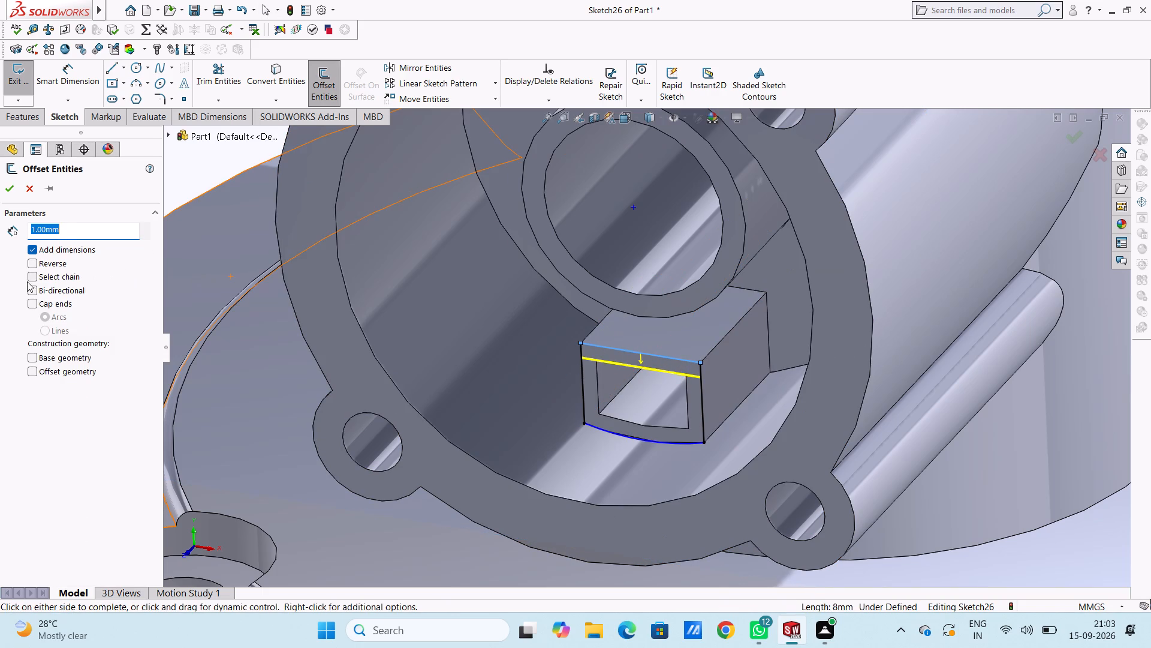
left_click(31, 275)
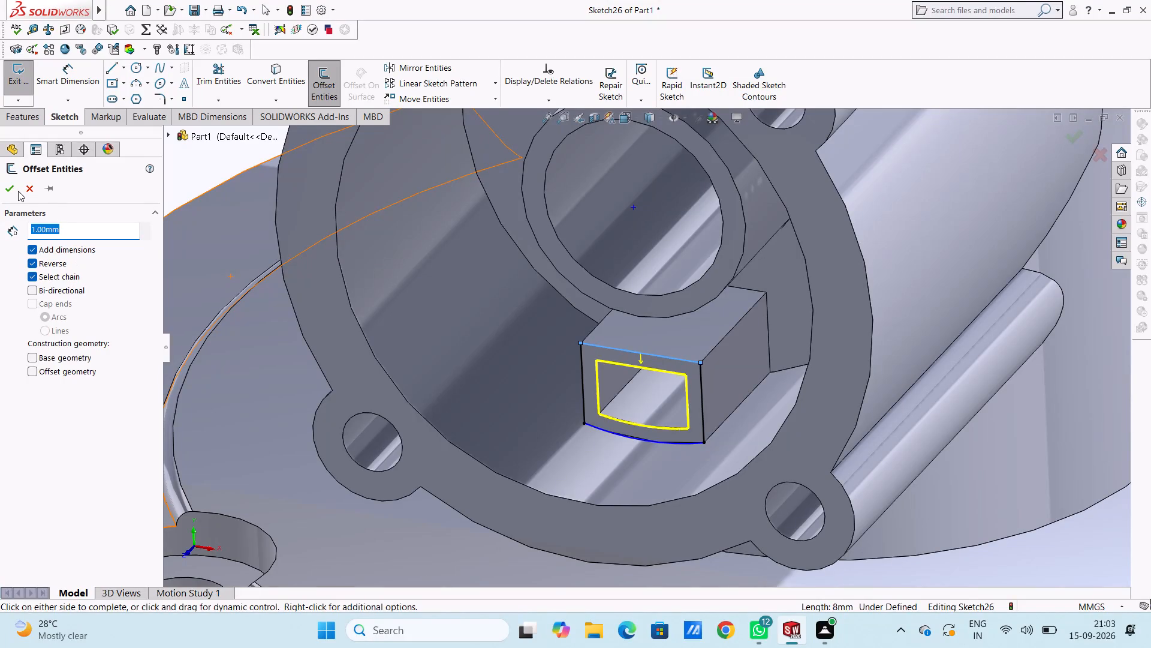
left_click(9, 191)
left_click(192, 165)
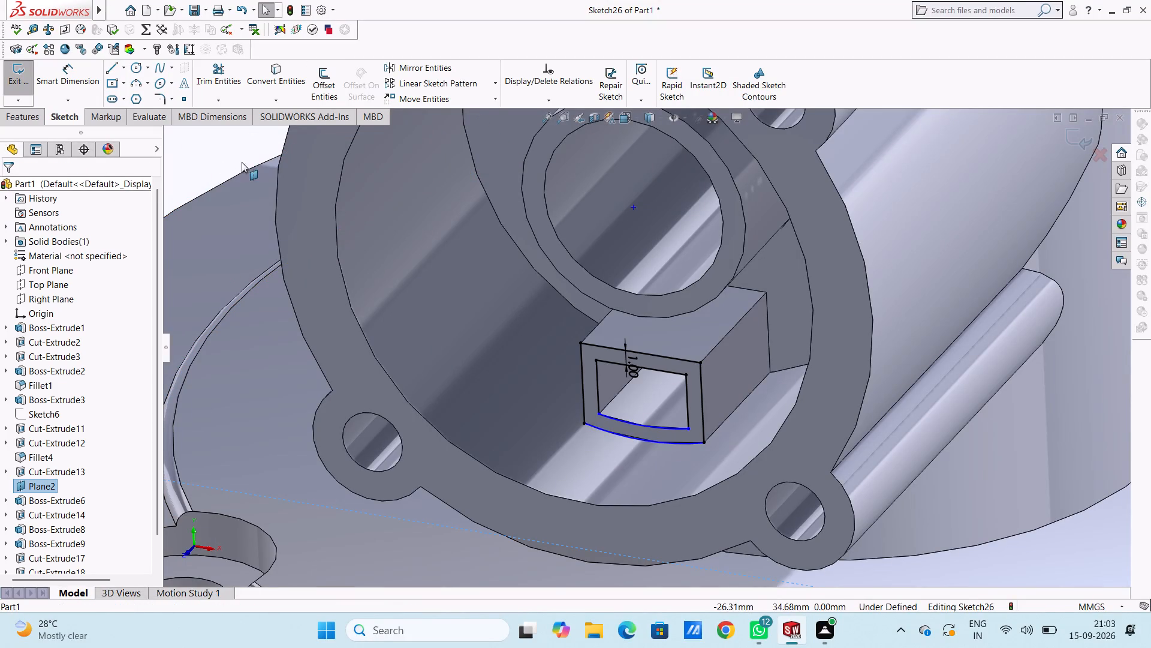
Extrude-cut the rim region between the two outlines to a blind depth of 5 mm, shortening the block.
left_click(35, 121)
left_click(213, 87)
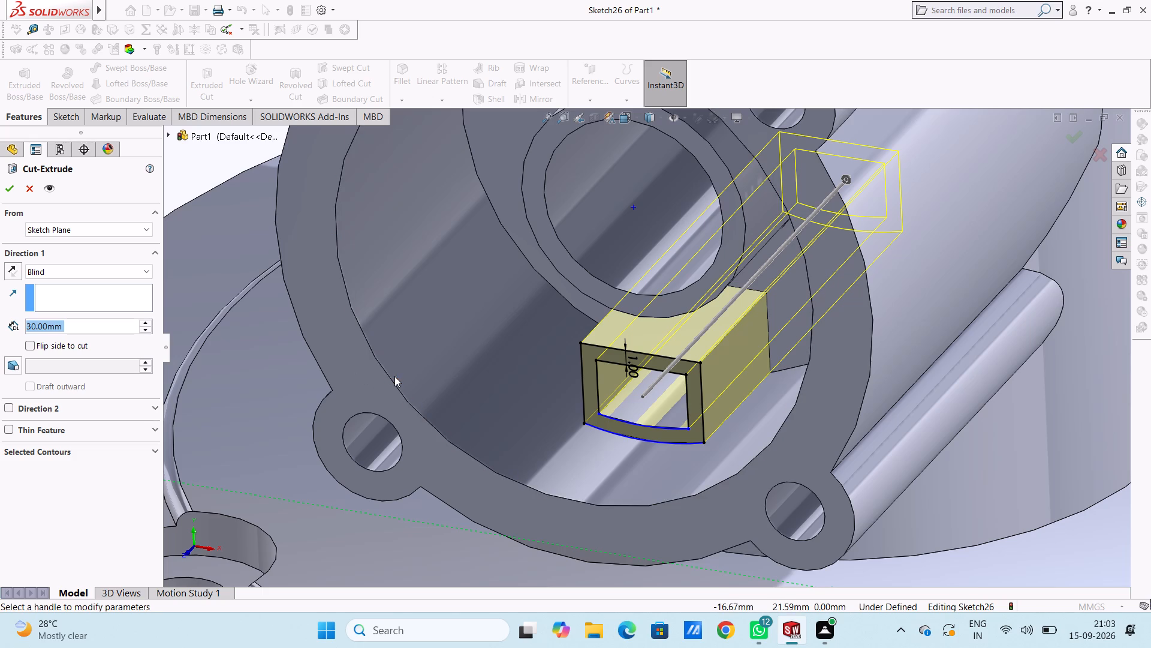
type("10")
key("Return")
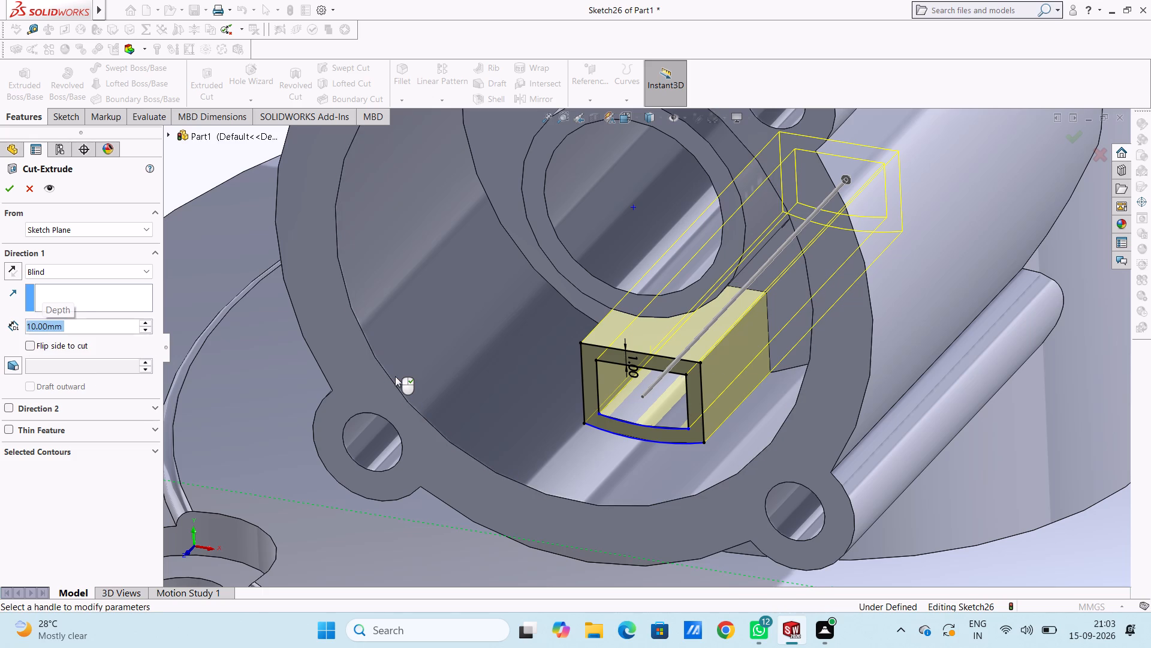
key("5")
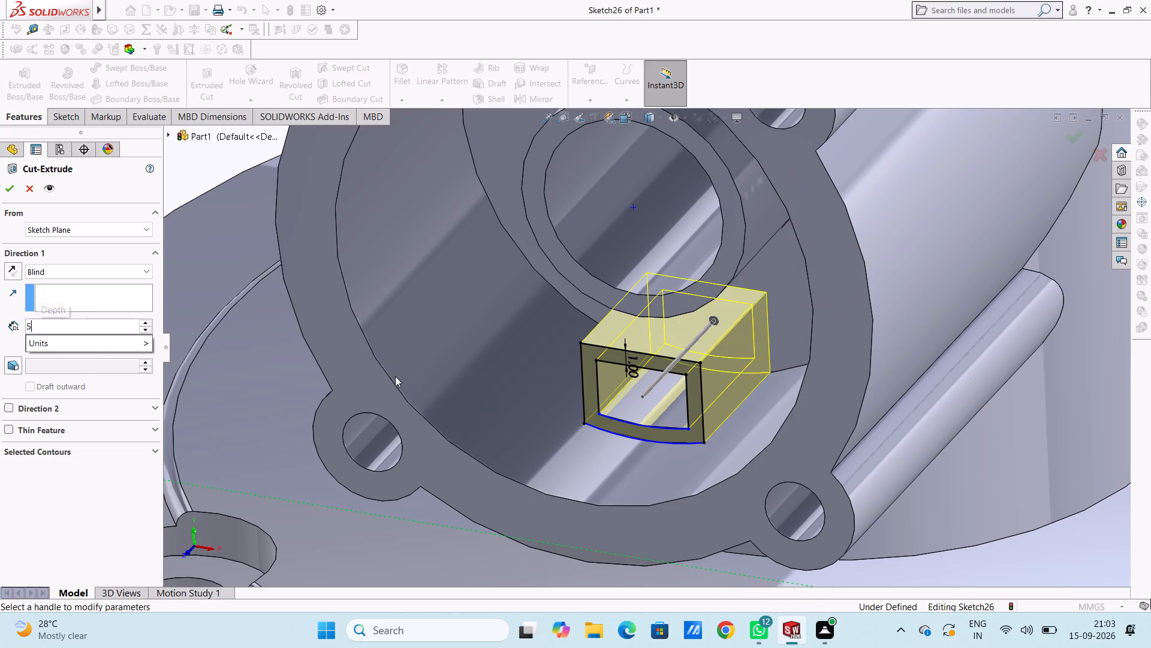
key("Return")
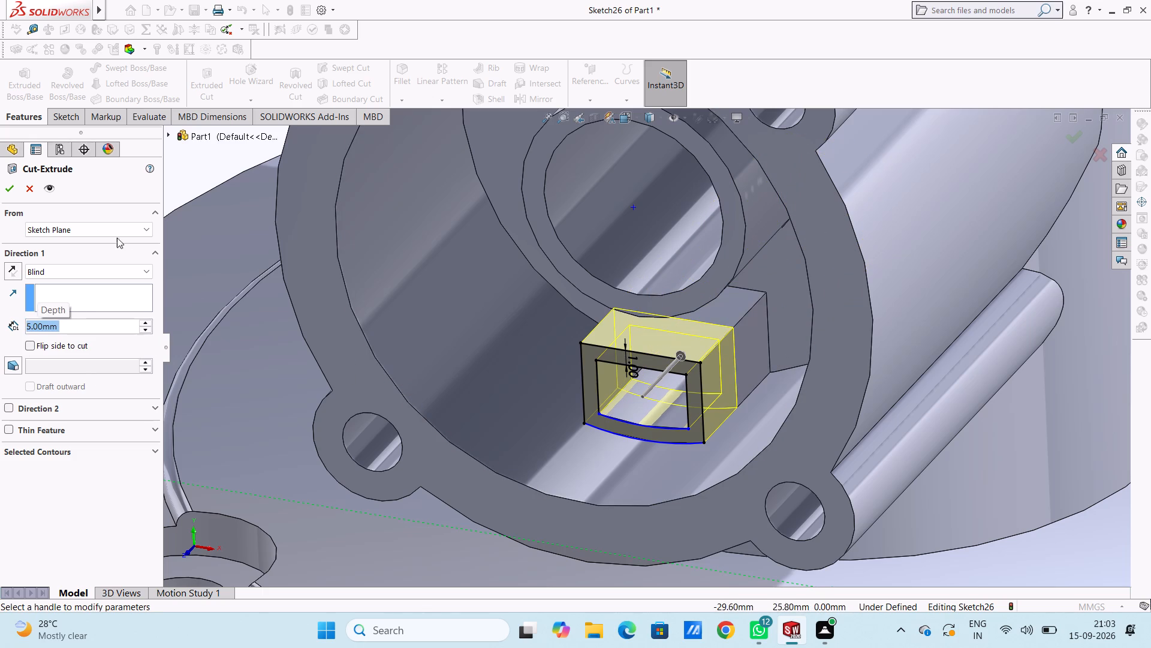
left_click(11, 191)
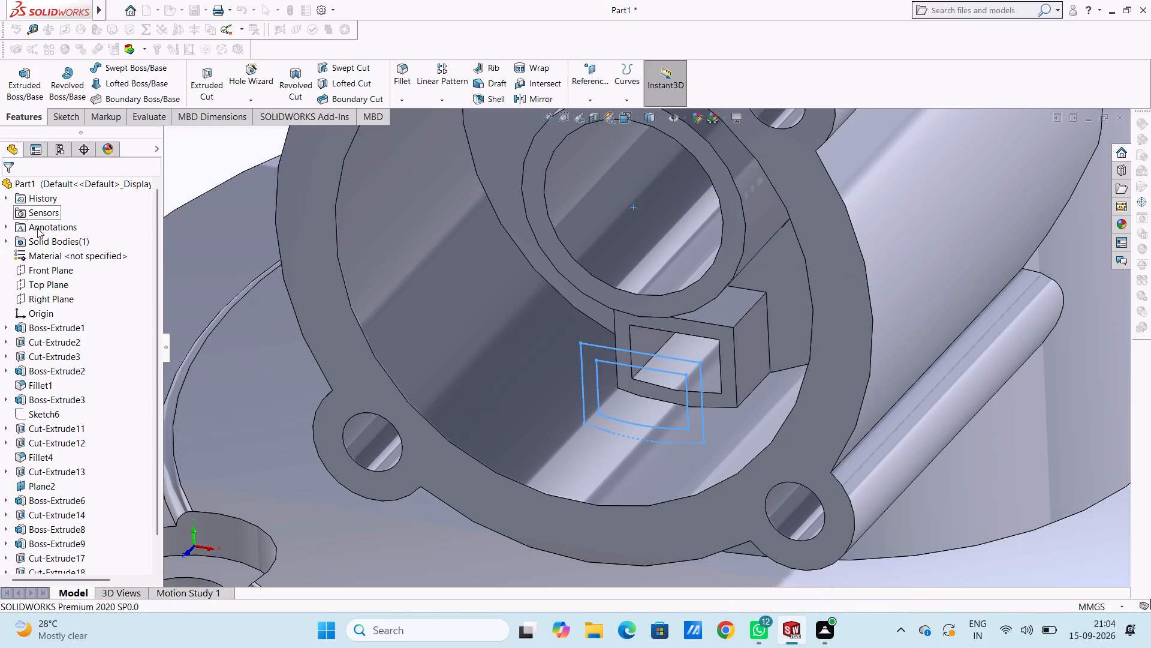
scroll(389, 396, "up", 5)
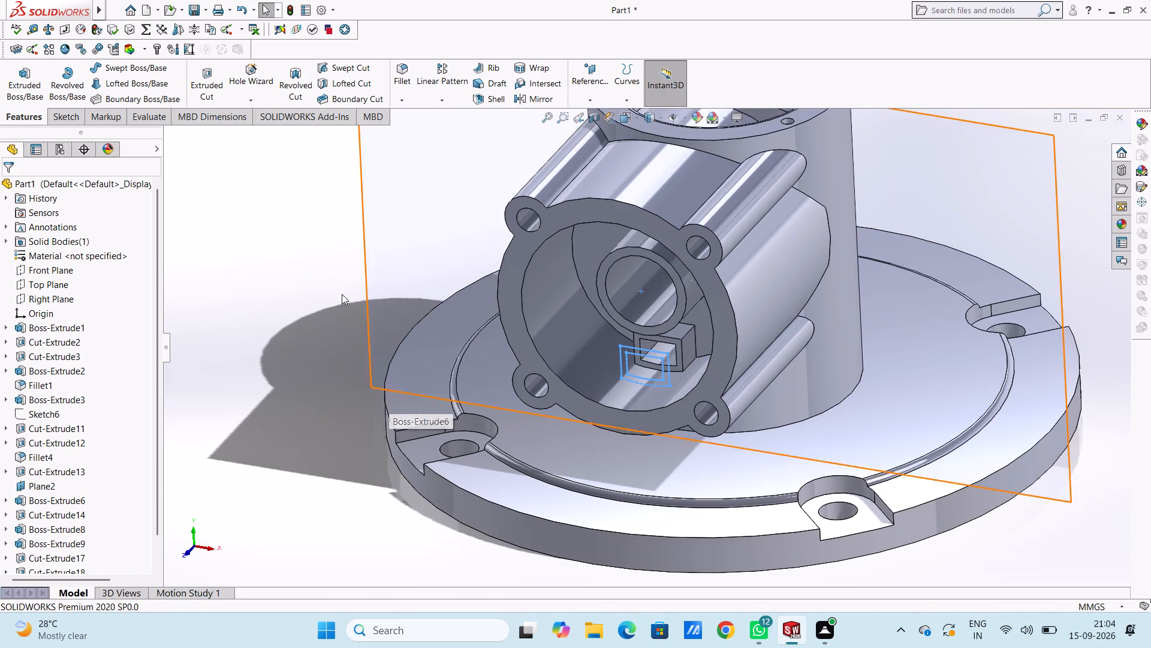
left_click(320, 294)
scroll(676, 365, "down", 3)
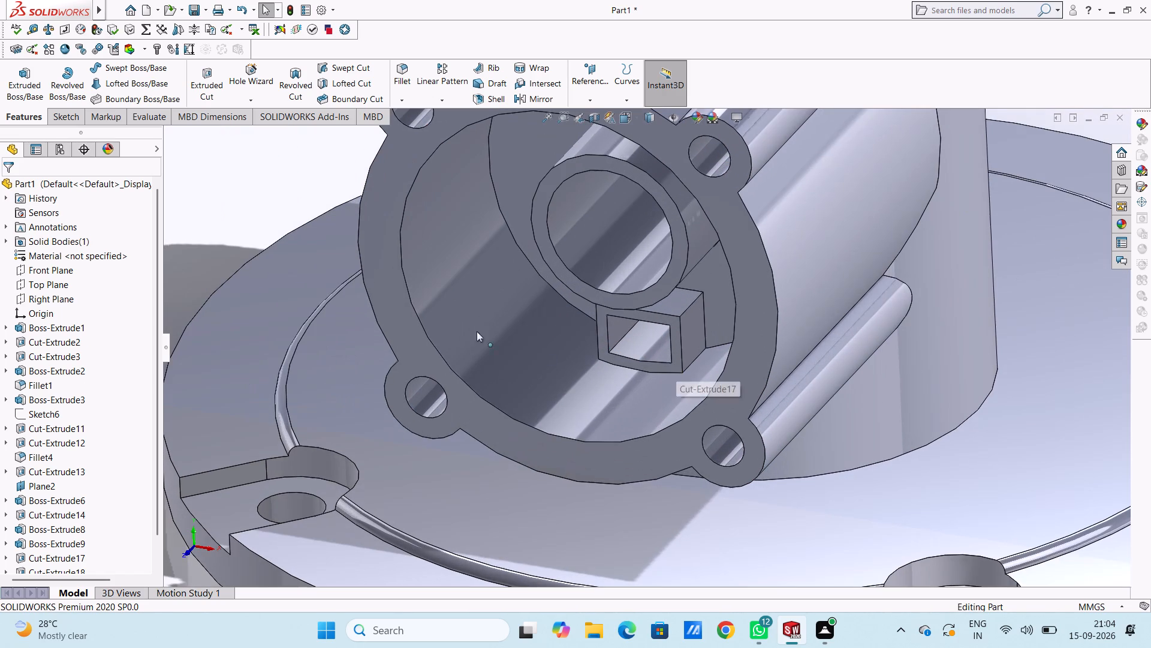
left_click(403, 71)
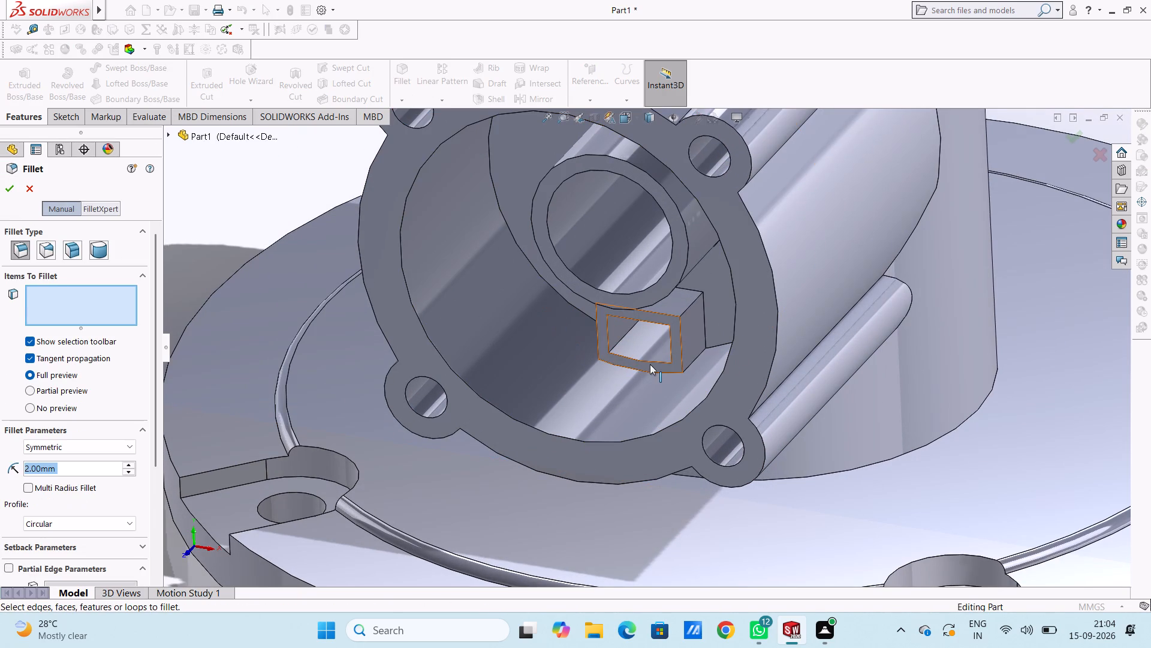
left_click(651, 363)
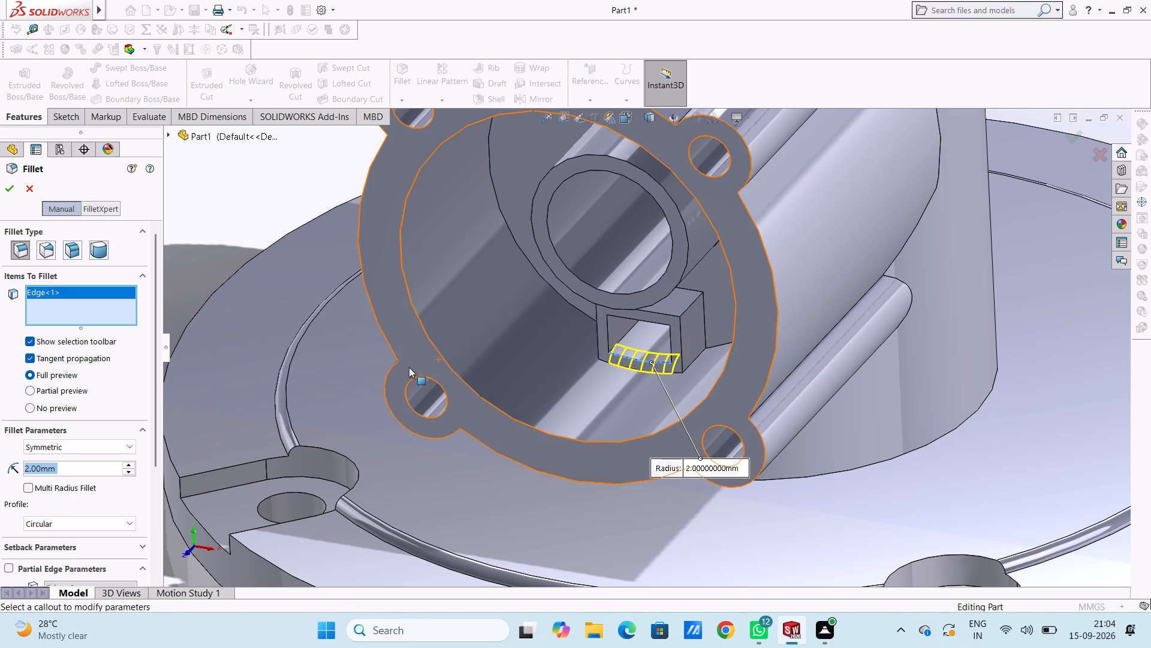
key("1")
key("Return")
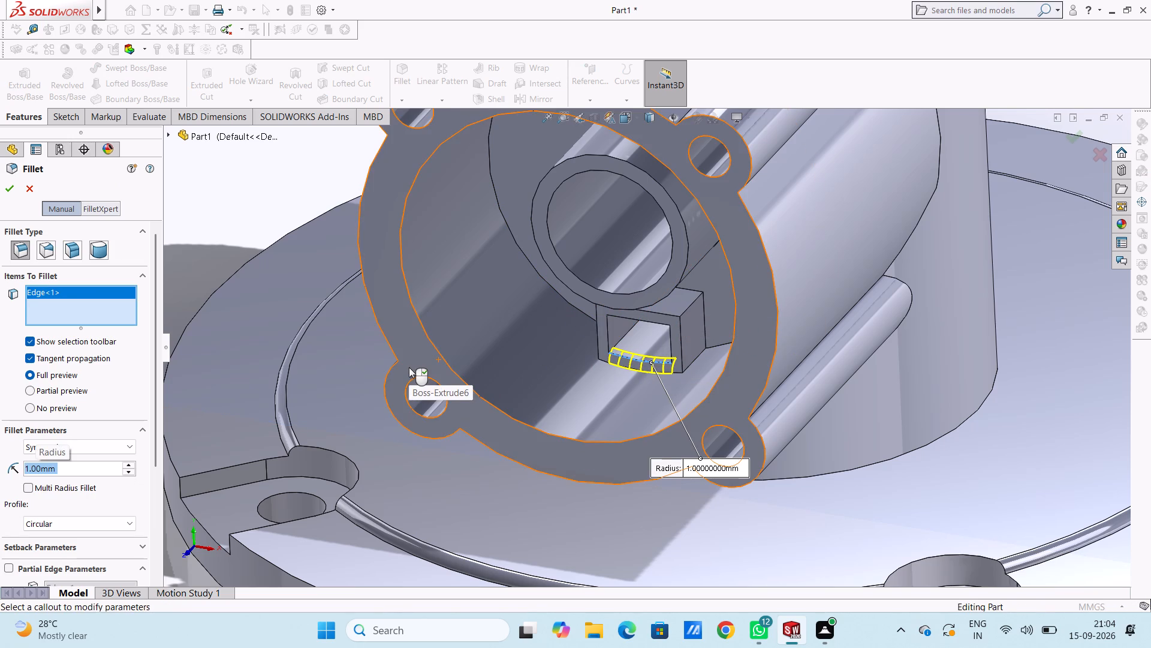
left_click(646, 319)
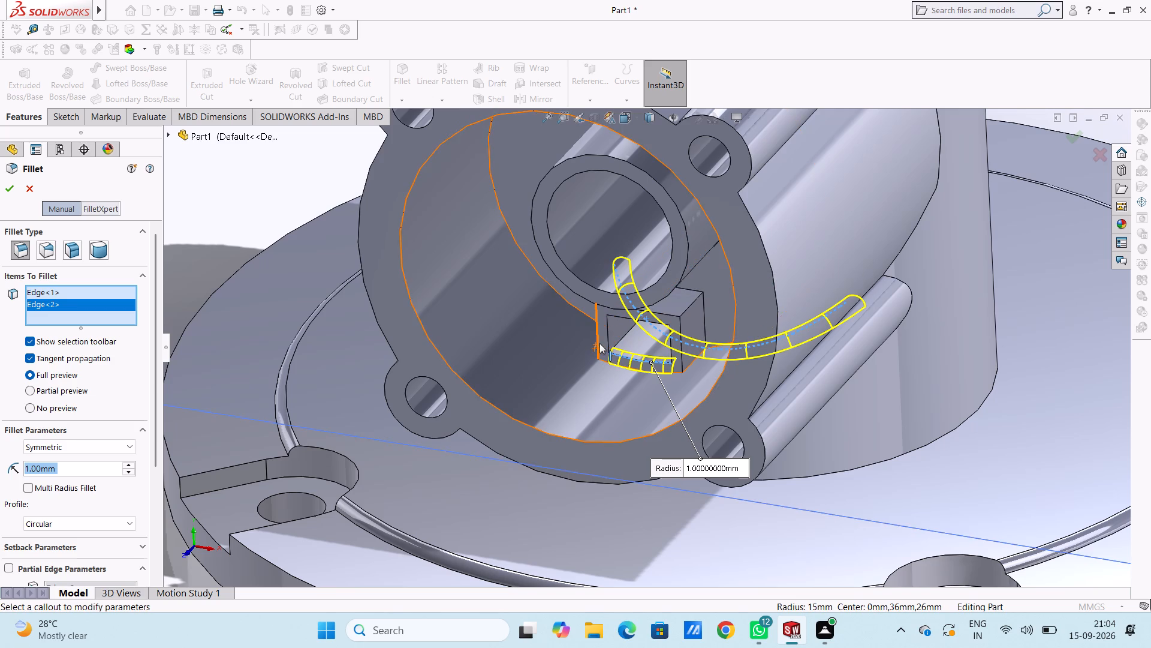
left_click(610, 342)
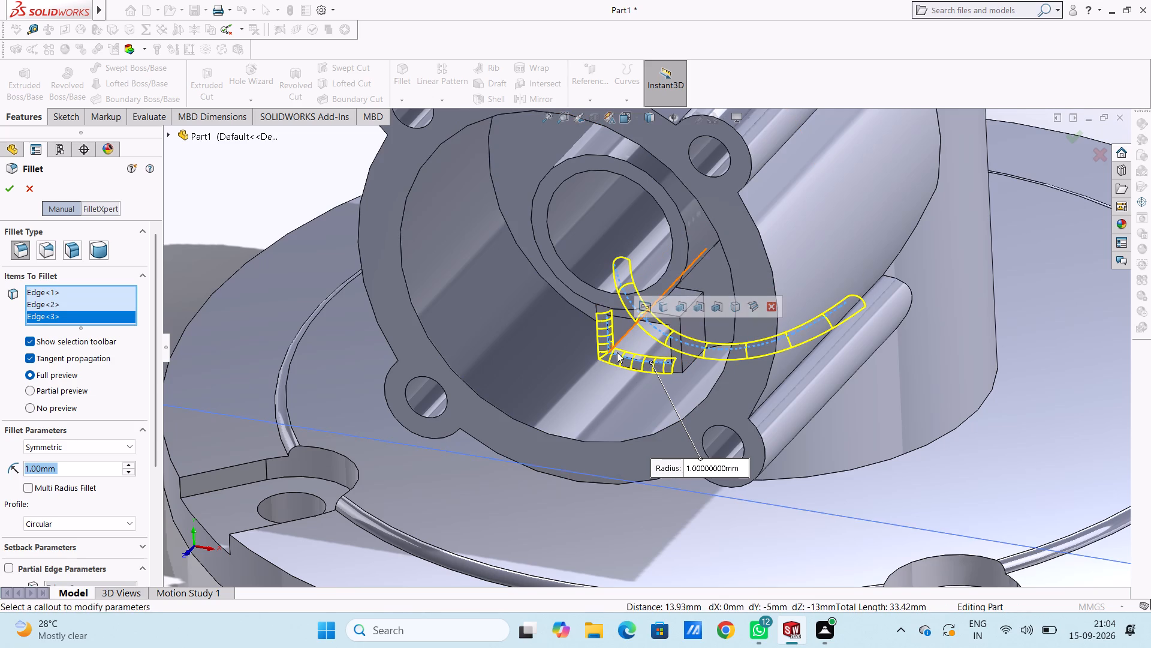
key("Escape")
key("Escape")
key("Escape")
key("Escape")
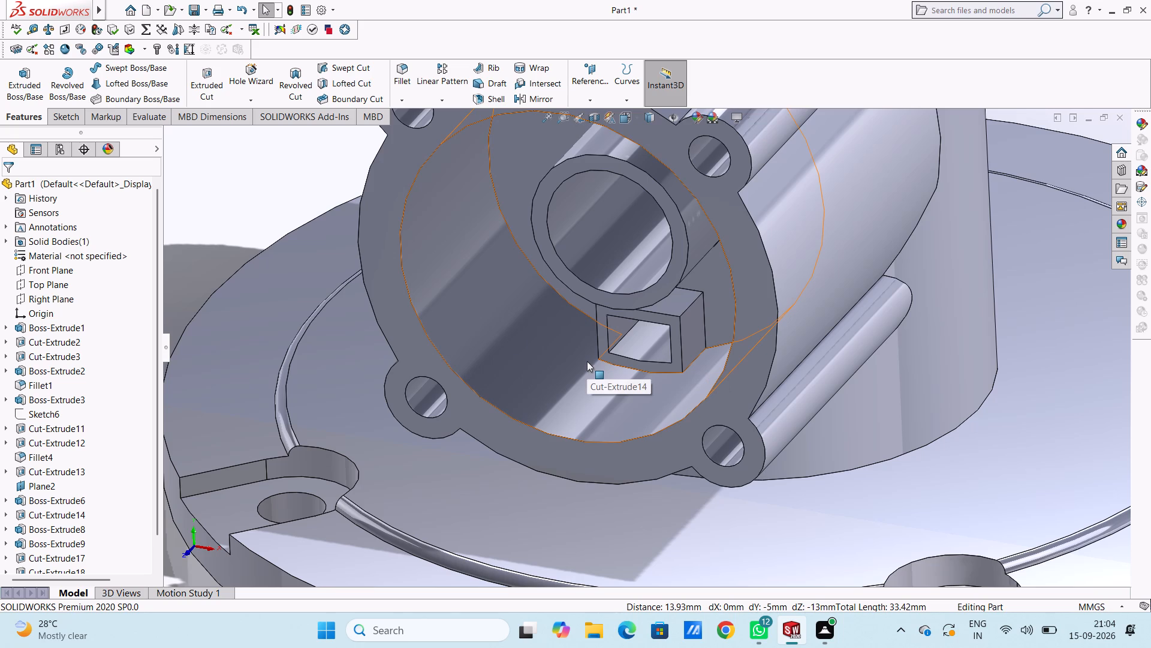
Fillet the hollow block's upper-right outer edge, as seen from the housing's open front, with a 1 mm radius.
left_click(410, 75)
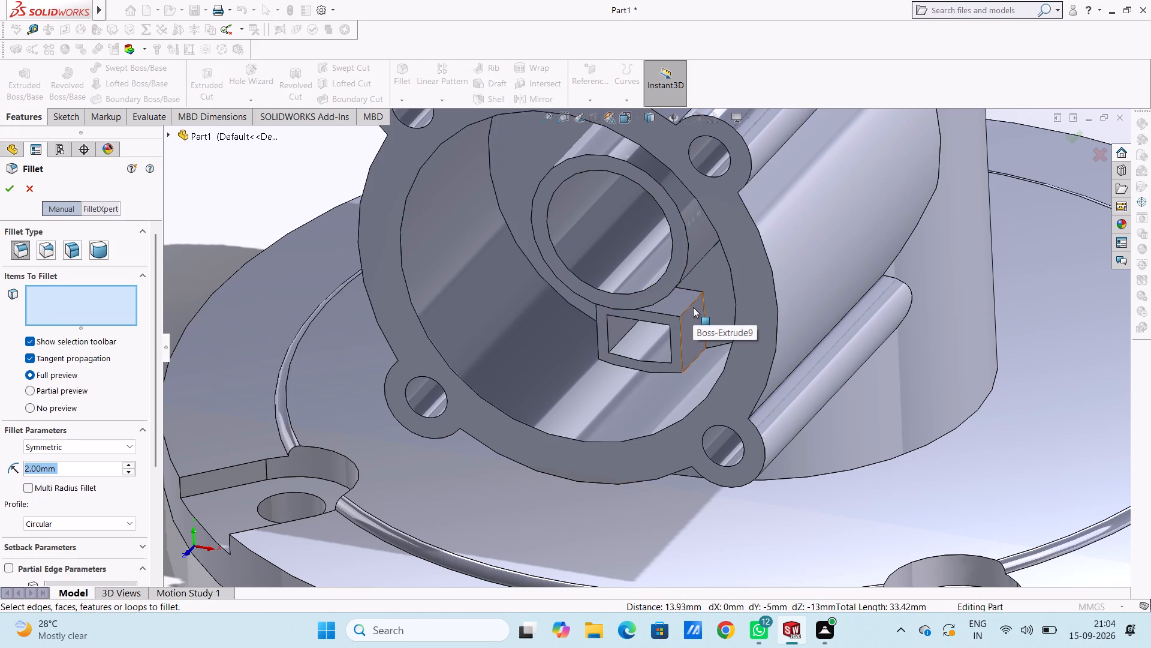
left_click(691, 307)
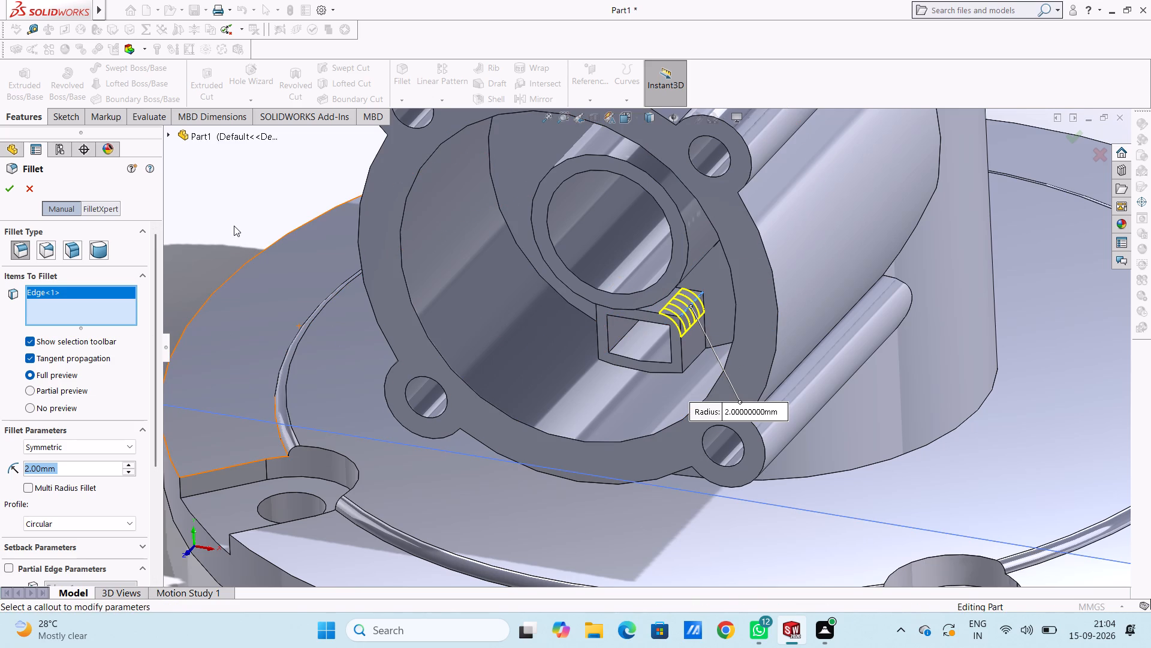
key("1")
key("Return")
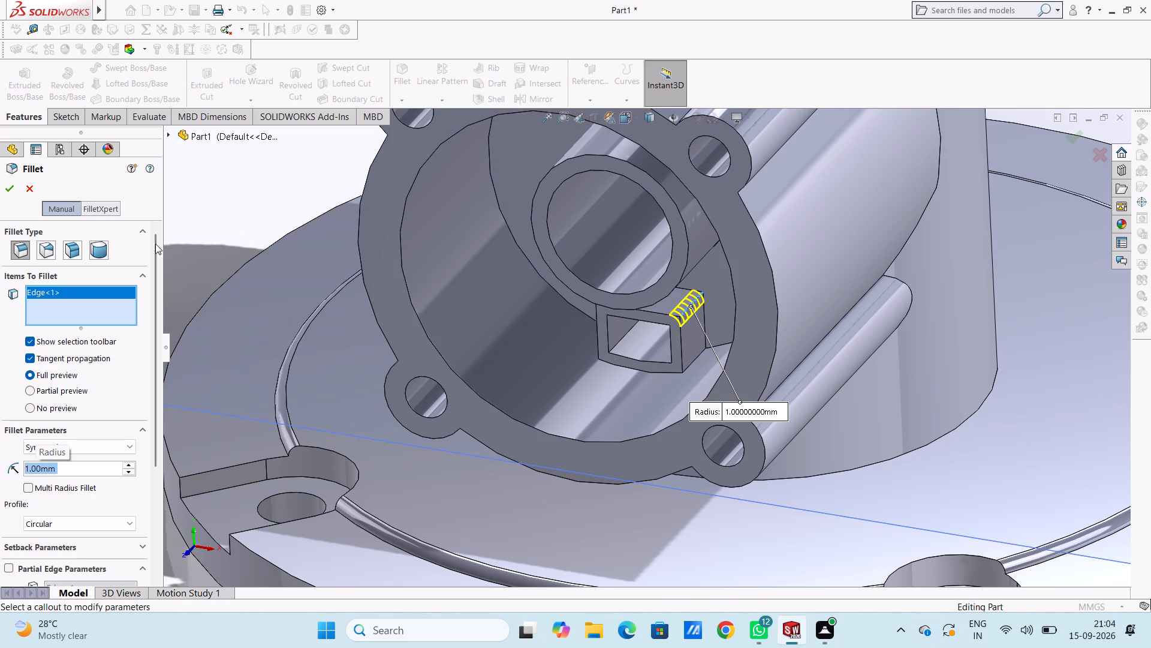
left_click(11, 196)
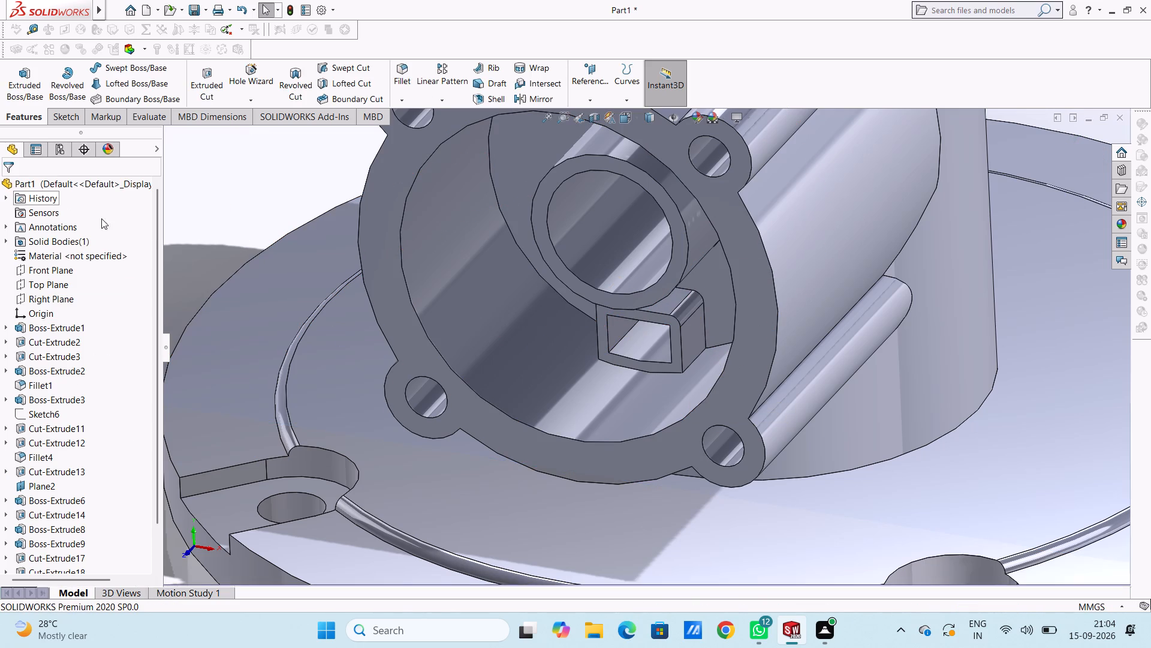
Fillet the hollow block's opposite upper outer edge with the same 1 mm radius.
middle_click_drag(202, 241, 248, 251)
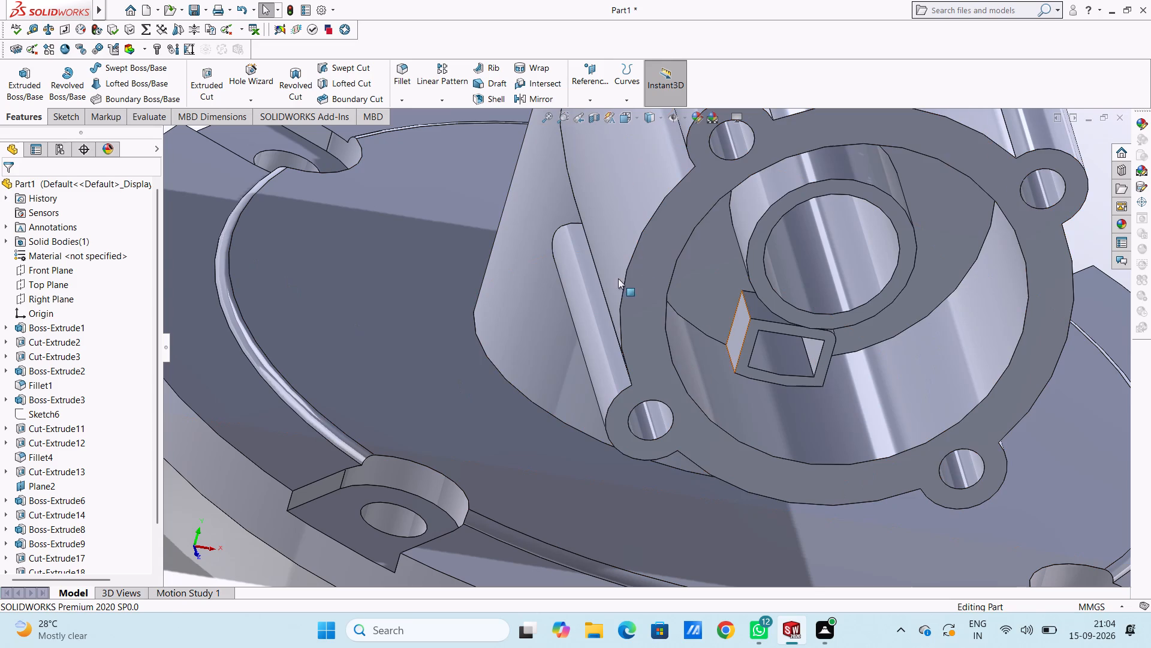
left_click(403, 80)
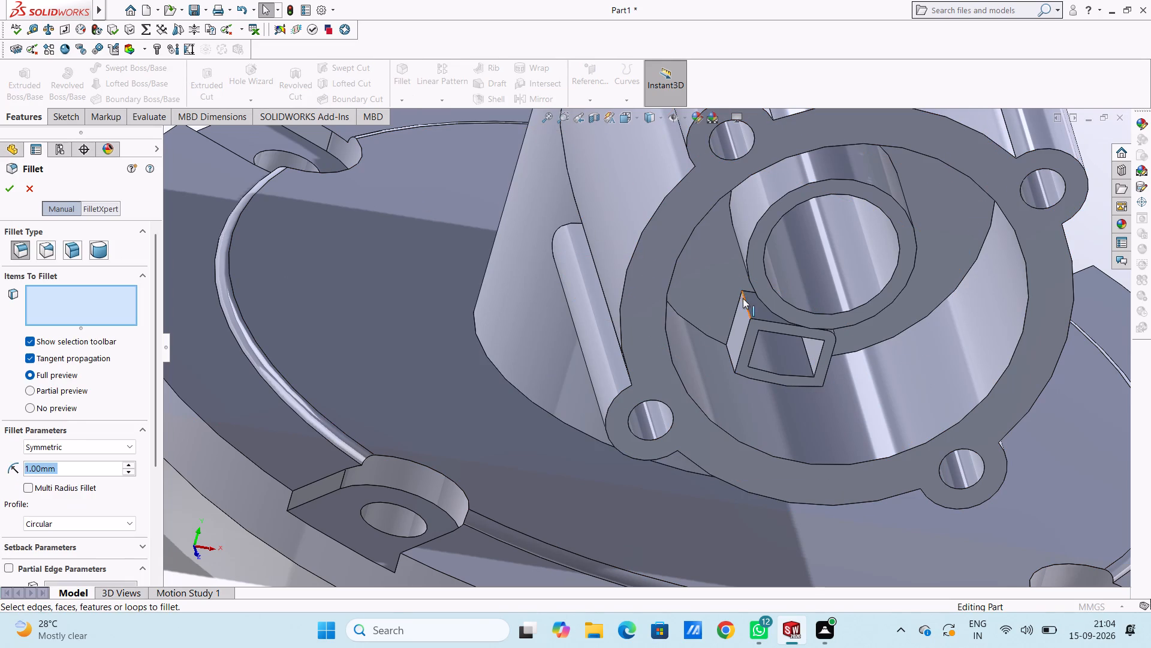
left_click(745, 302)
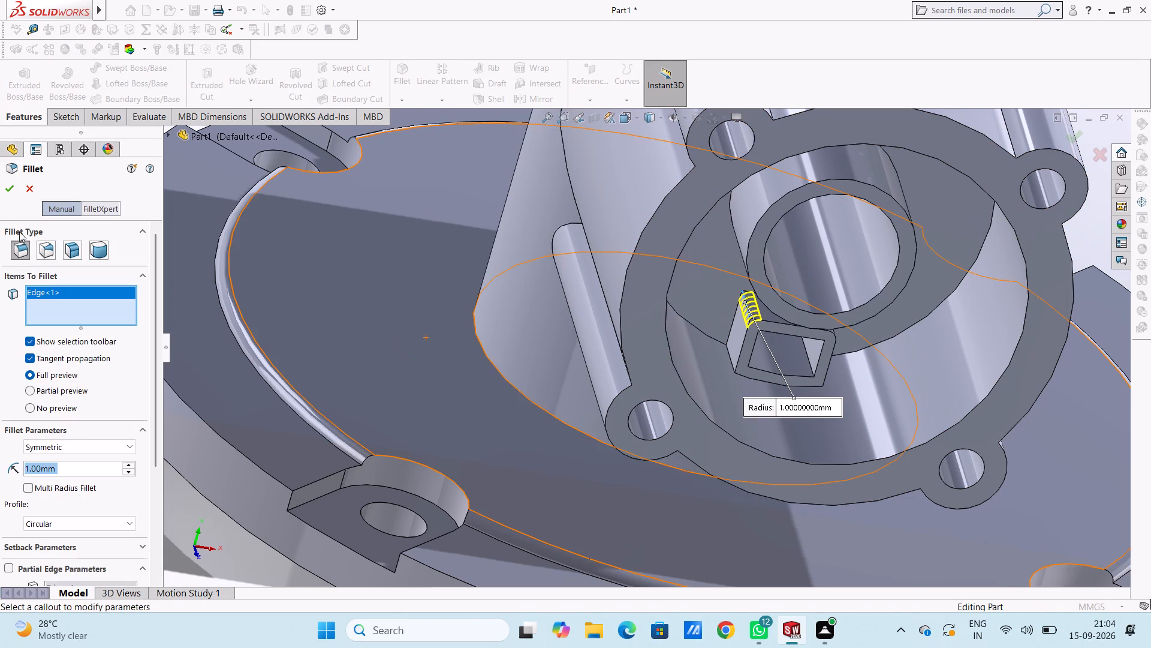
left_click(12, 190)
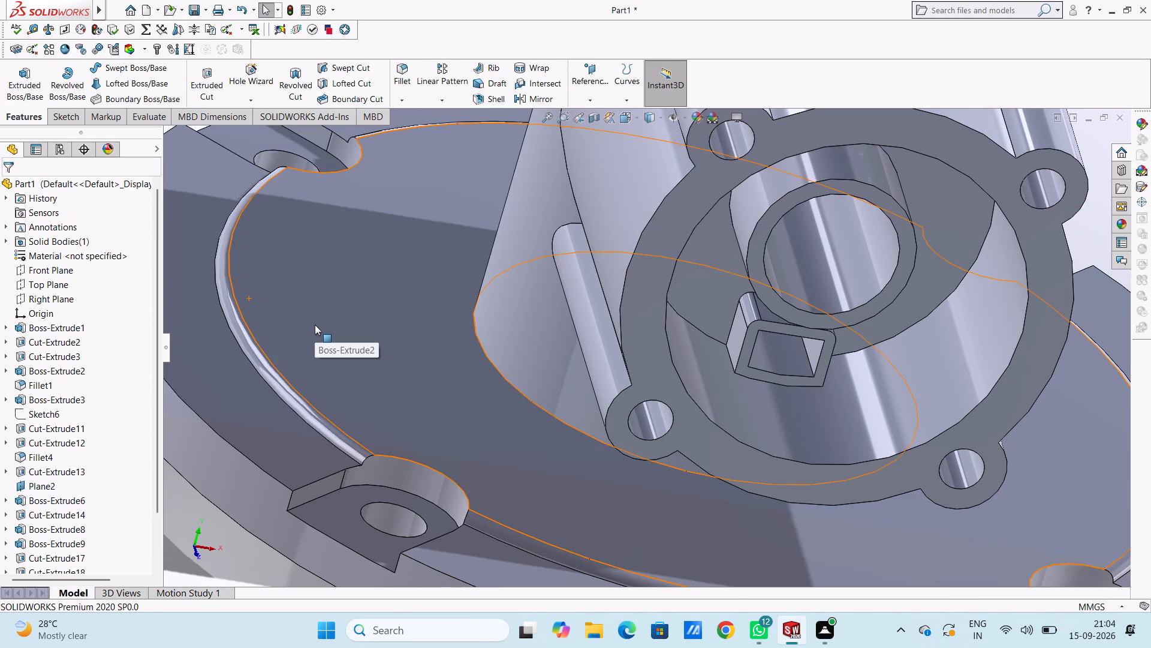
key("Escape")
Fillet the circular inner edge where the horizontal housing's cavity wall meets its back face with a 1 mm radius.
key("ctrl+1")
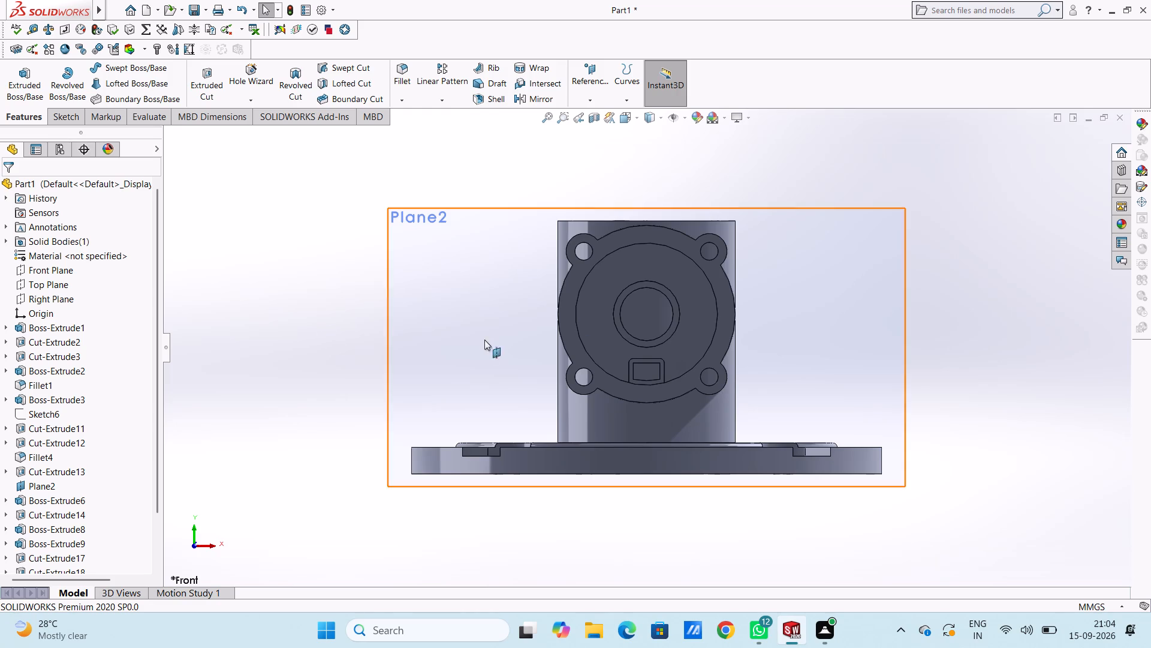
middle_click(1019, 298)
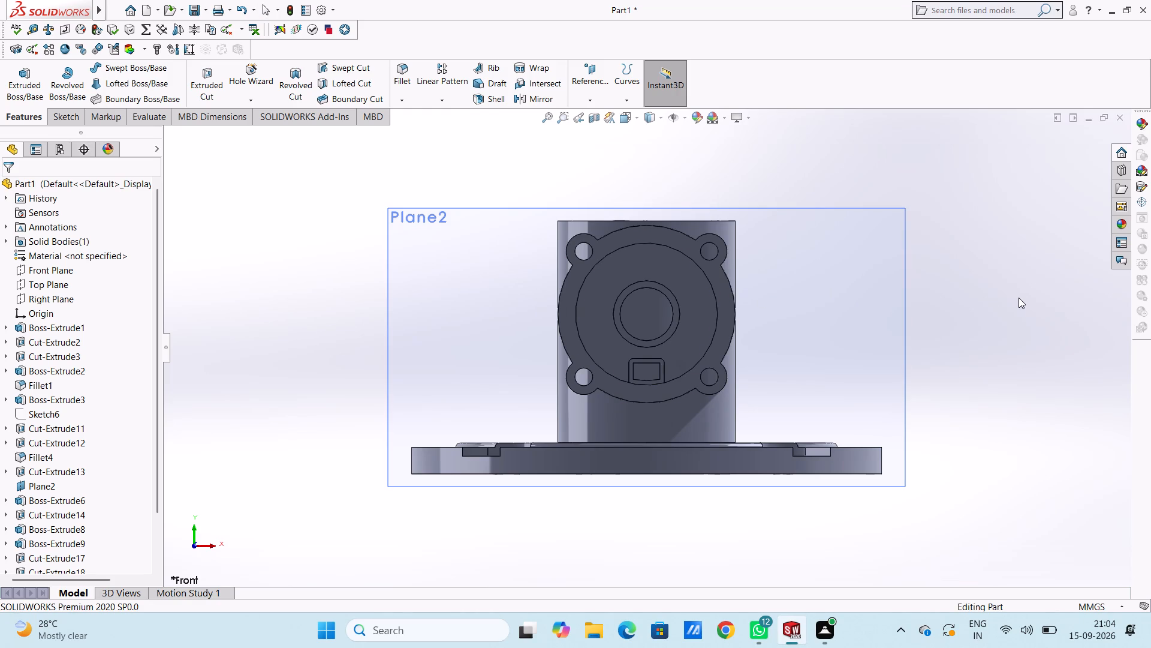
left_click_drag(1019, 298, 996, 298)
middle_click_drag(992, 298, 947, 299)
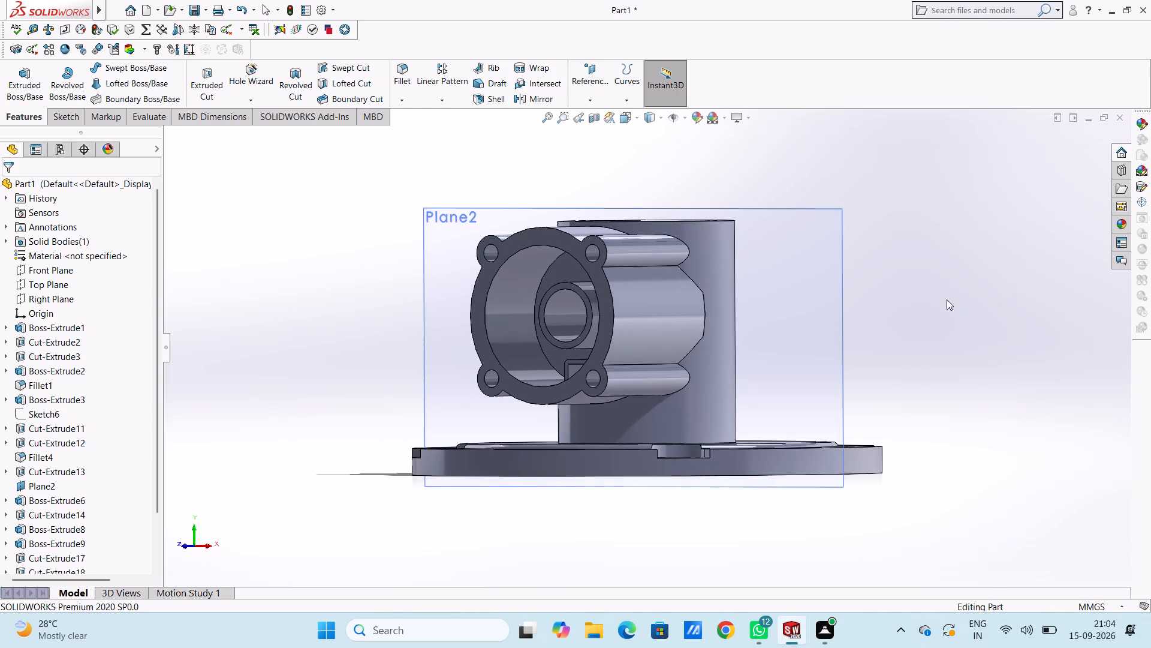
middle_click_drag(957, 308, 979, 322)
scroll(977, 322, "up", 1)
scroll(581, 315, "down", 2)
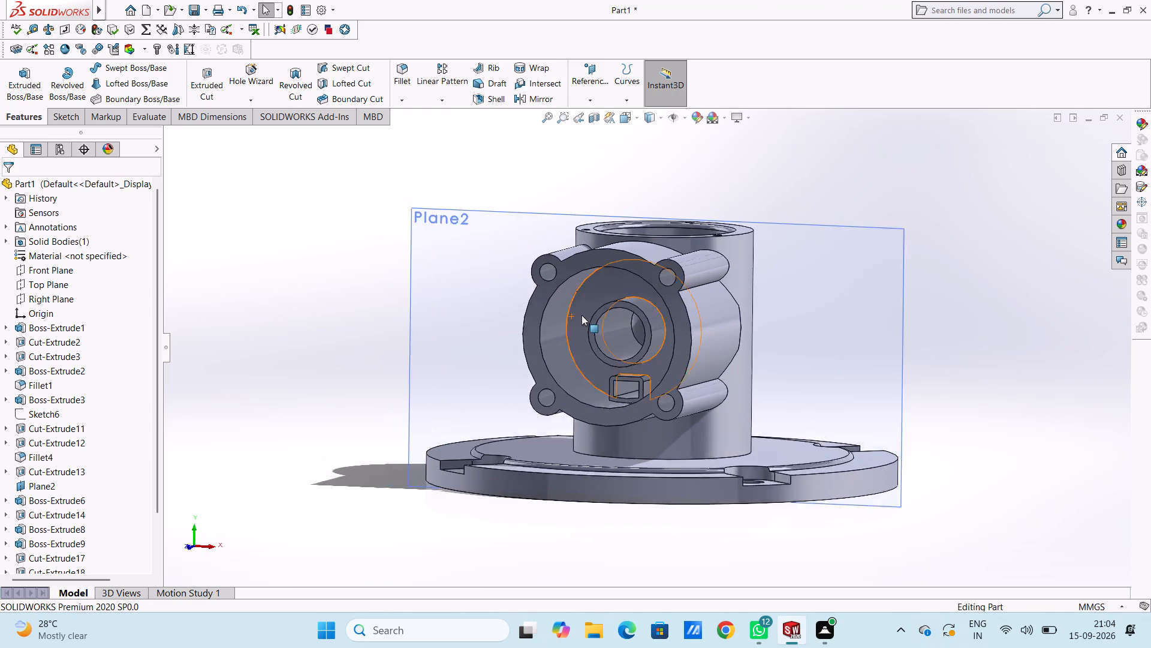
scroll(581, 315, "down", 2)
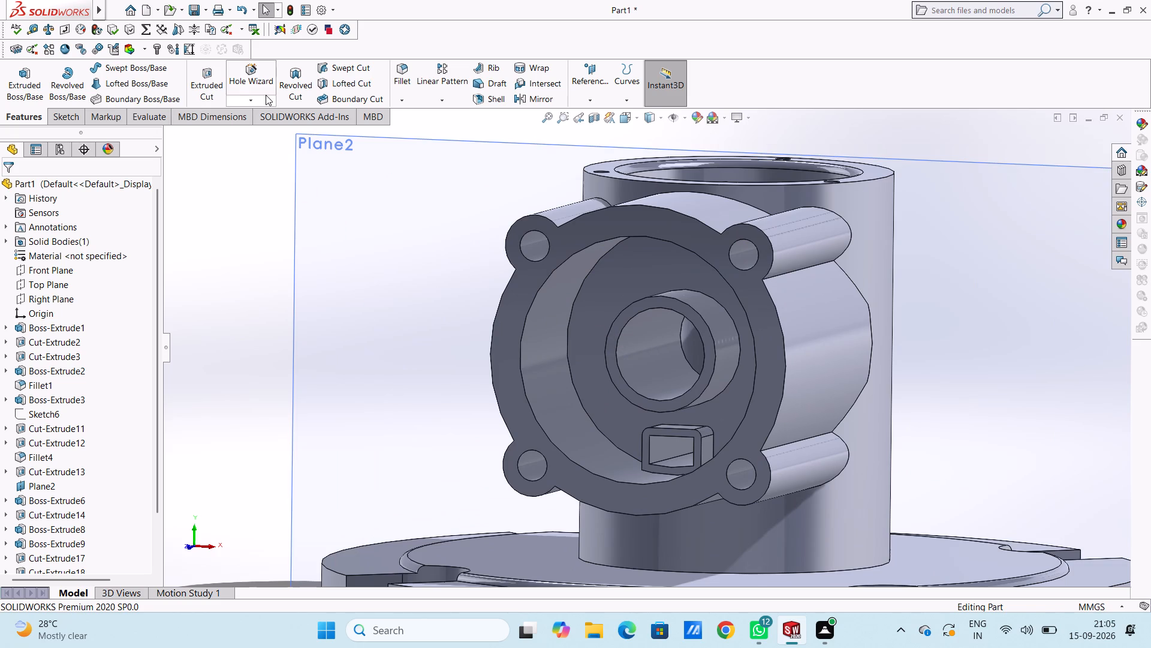
left_click(410, 78)
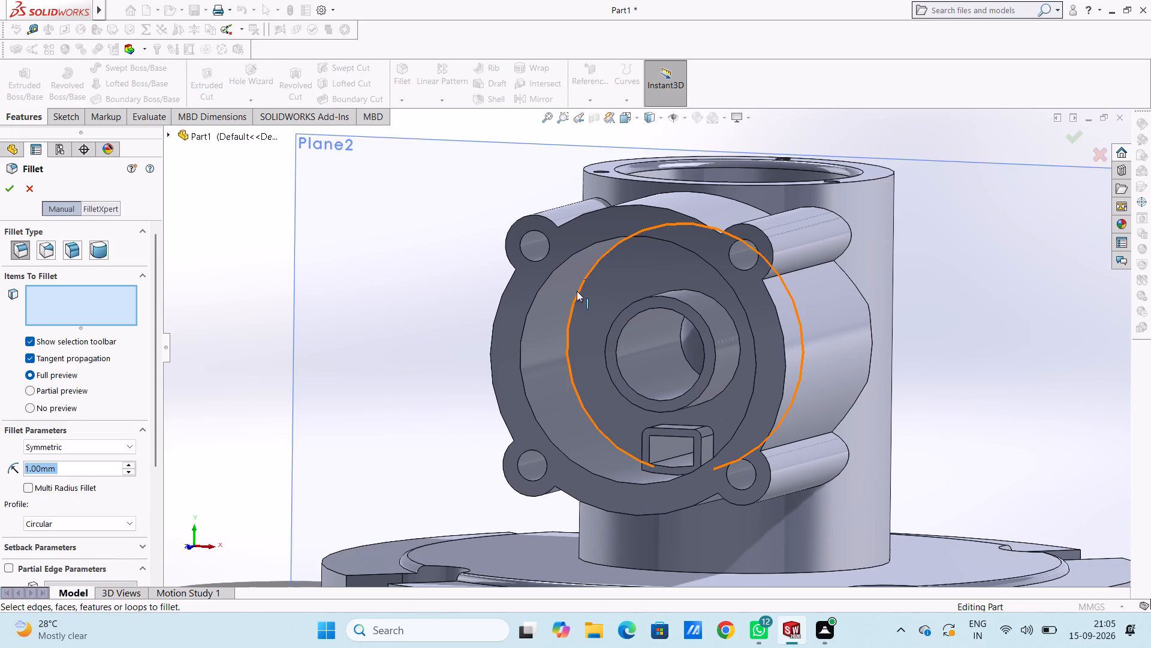
left_click(578, 293)
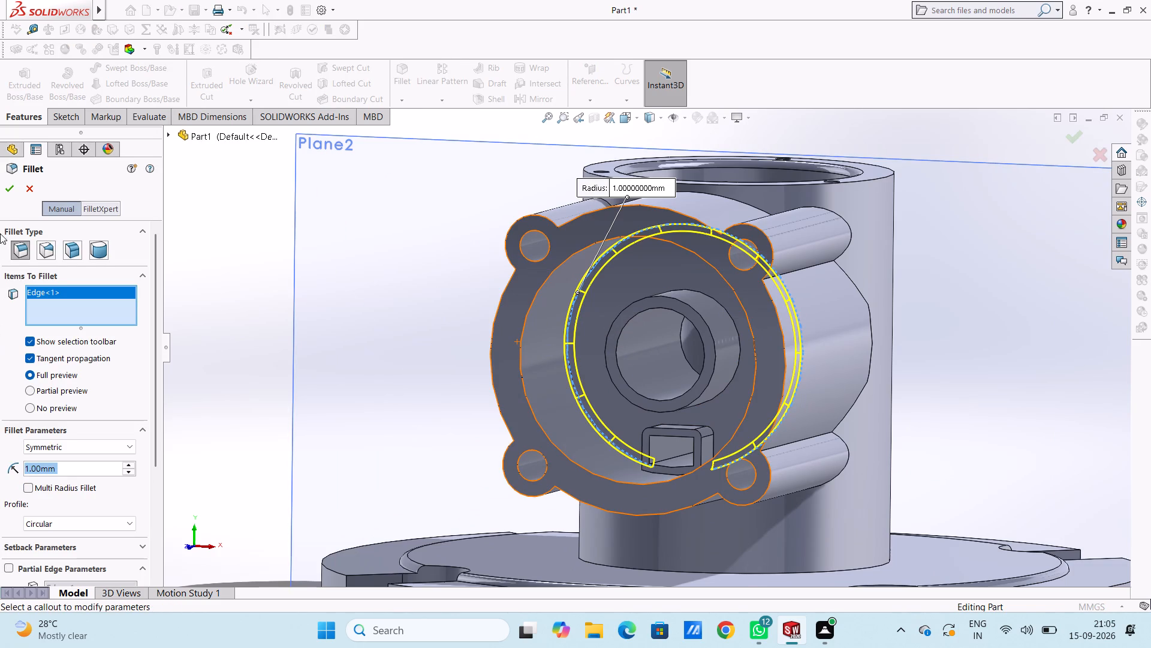
left_click(13, 185)
left_click(228, 246)
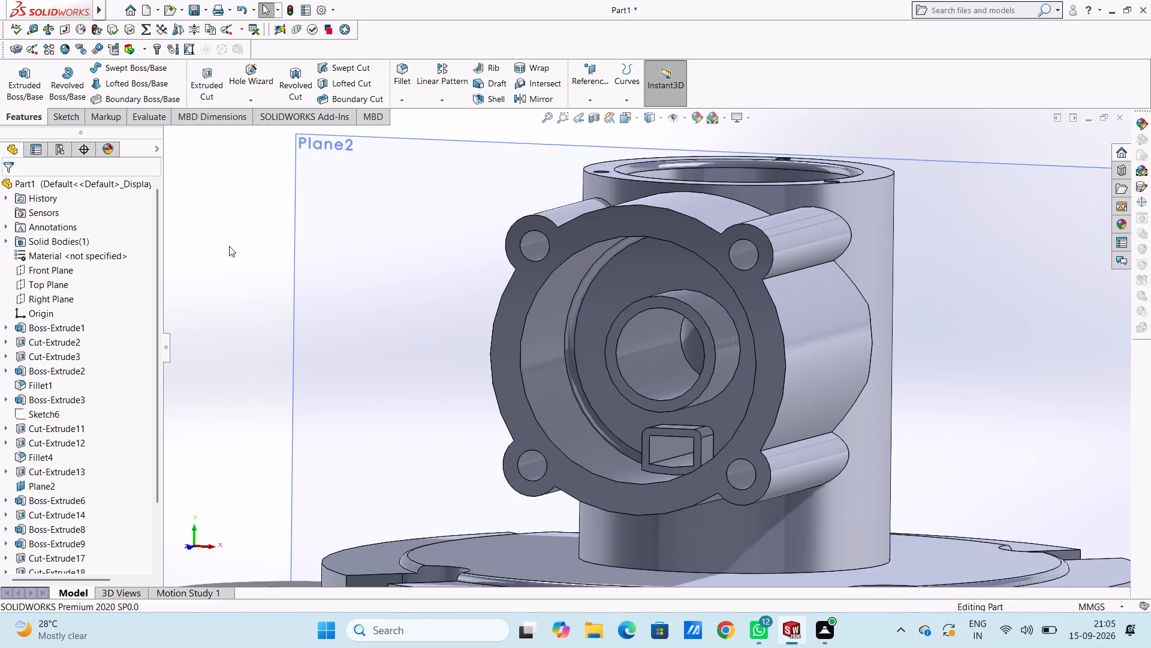
left_click(234, 248)
left_click(236, 249)
Hide the reference plane Plane2.
middle_click_drag(236, 249, 257, 266)
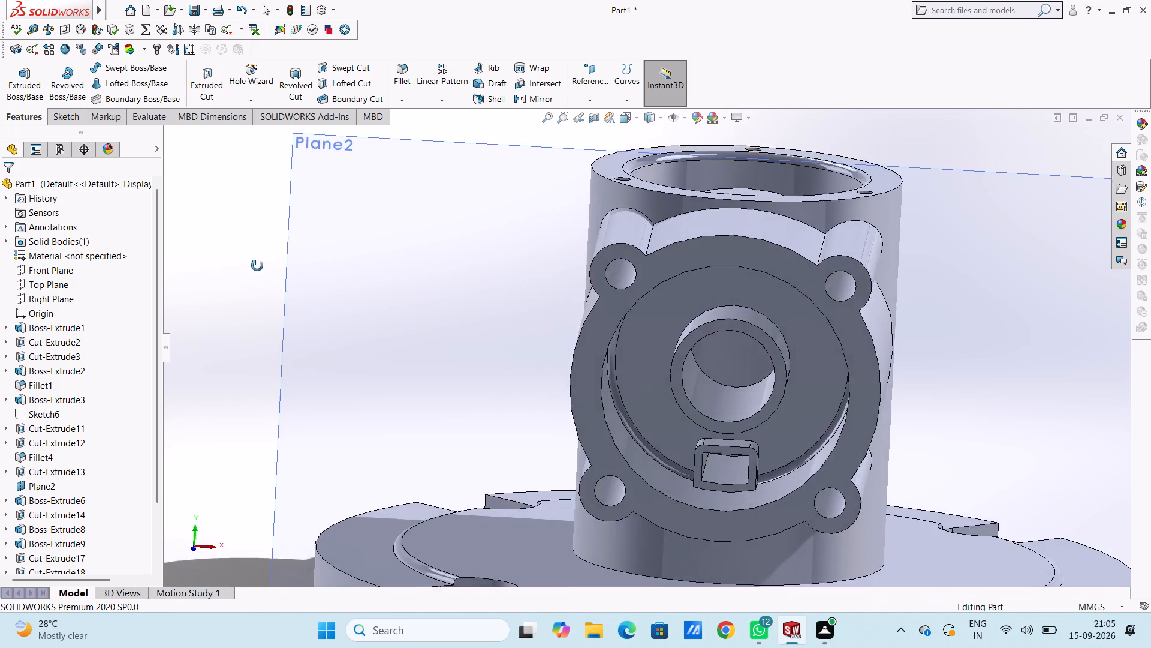
middle_click_drag(257, 266, 238, 274)
middle_click_drag(254, 264, 276, 244)
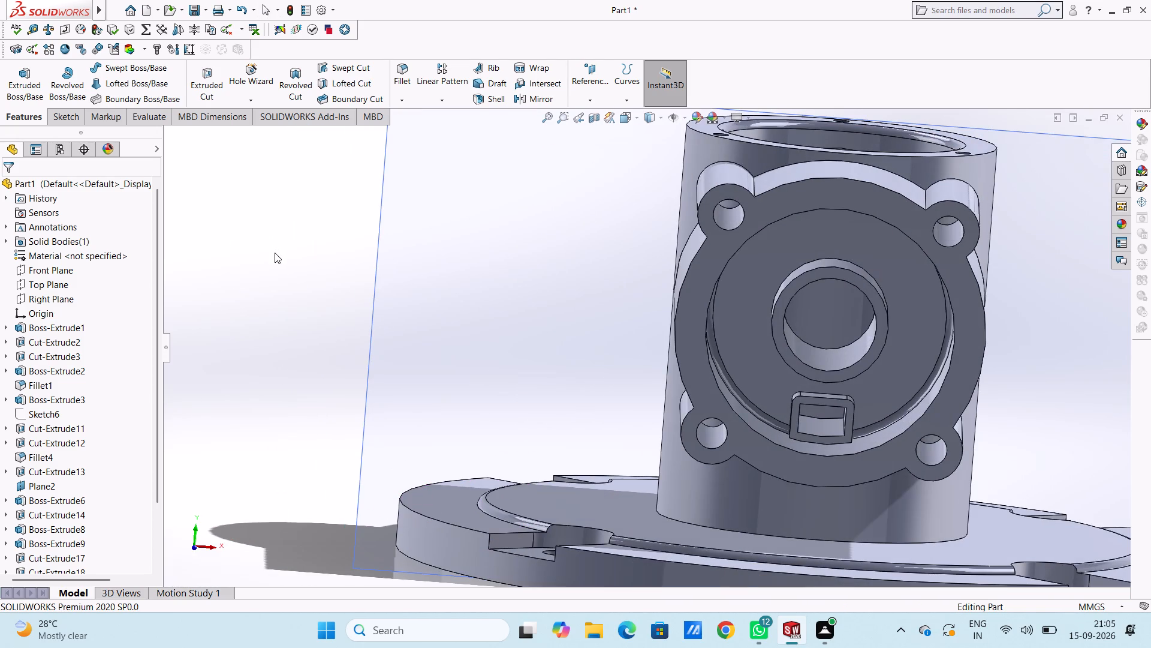
scroll(79, 343, "down", 4)
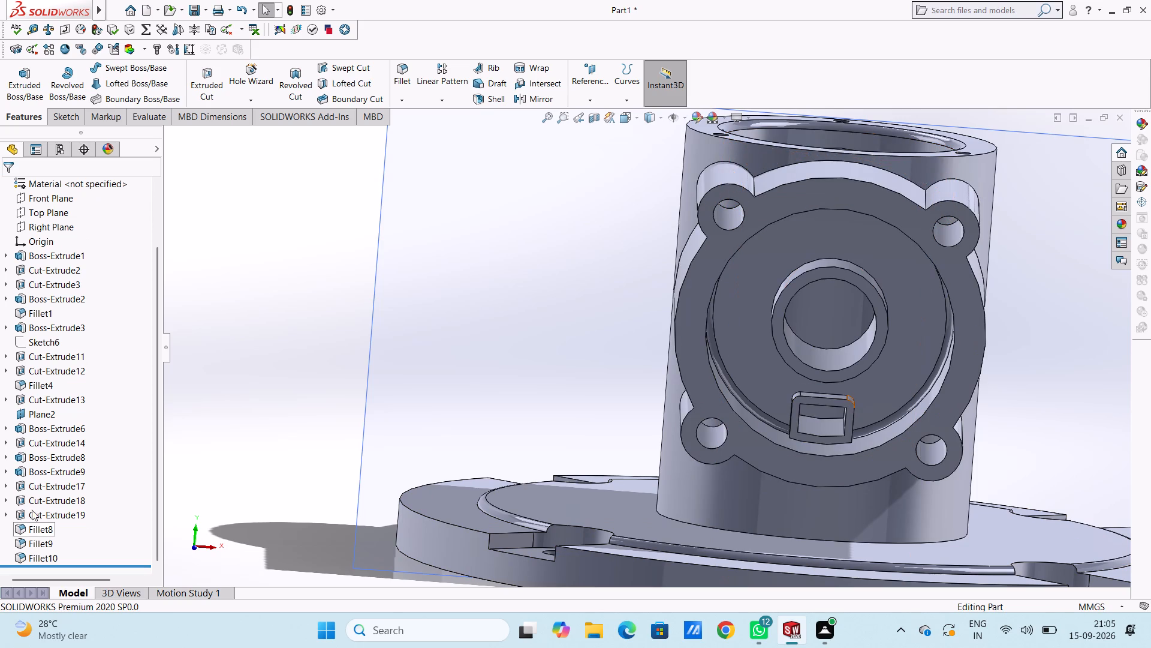
left_click(47, 415)
left_click(77, 398)
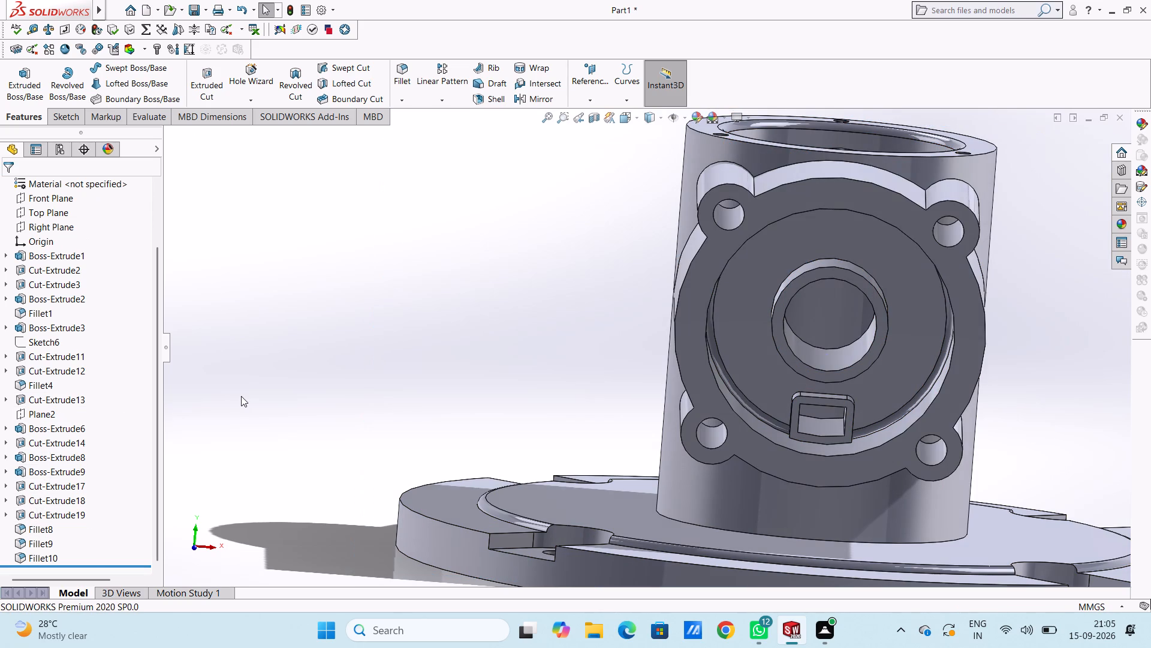
Sketch a circle of 13 mm radius on the vertical cylinder's inner ledge, centred on the origin and matching the bore edge.
key("ctrl+5")
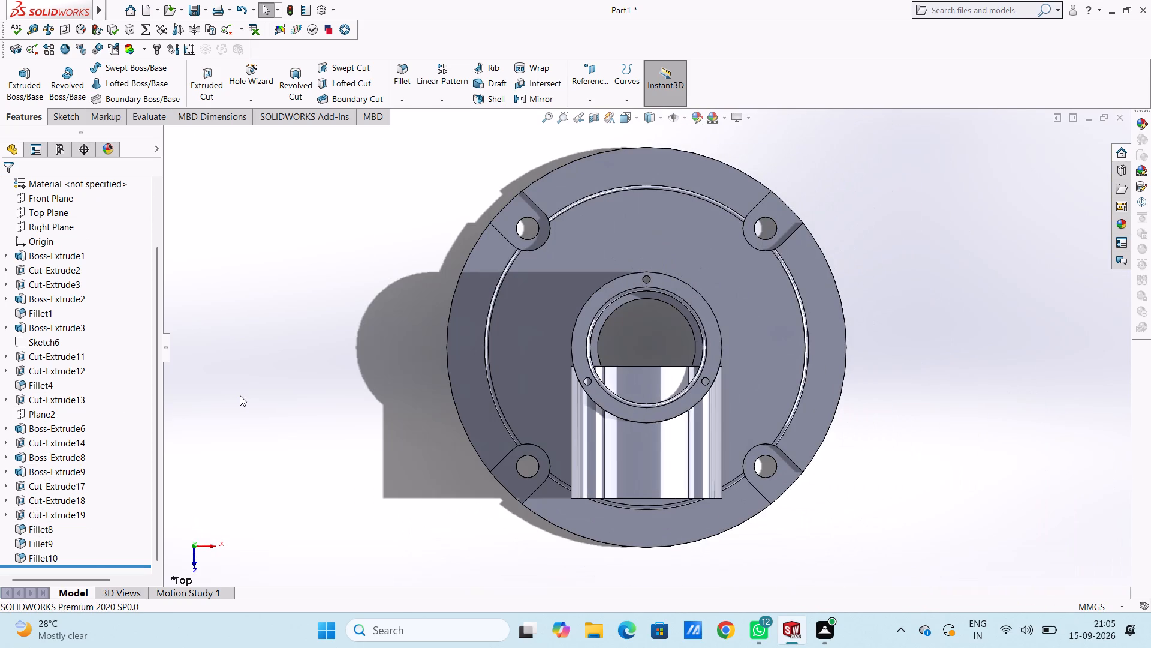
left_click(692, 295)
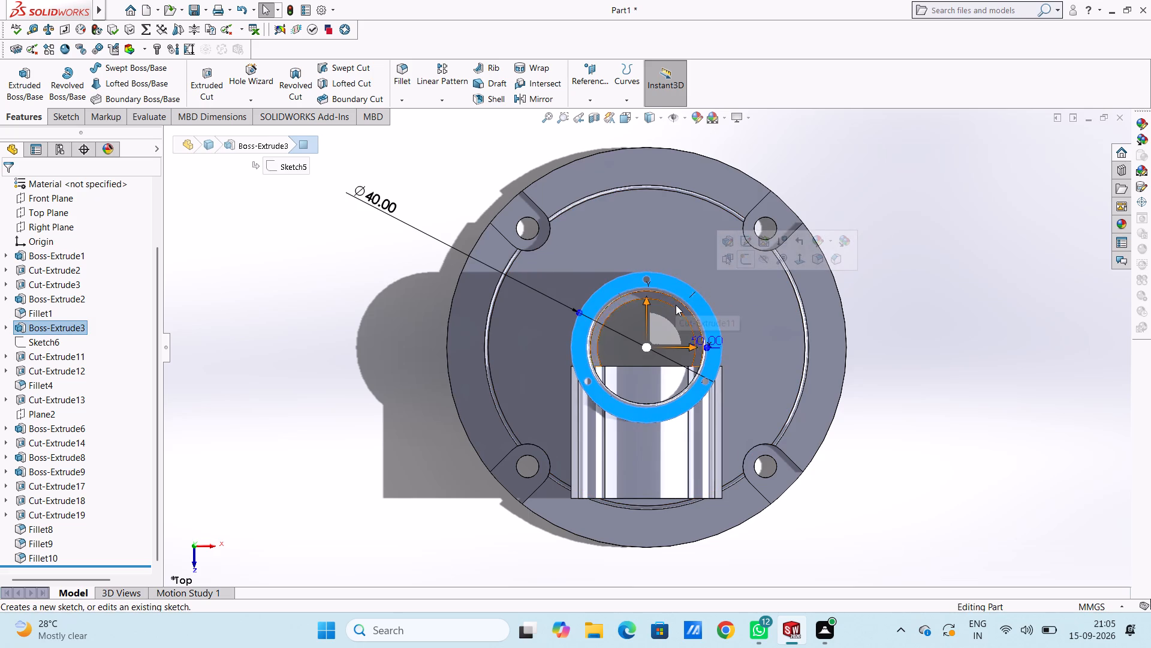
left_click(320, 311)
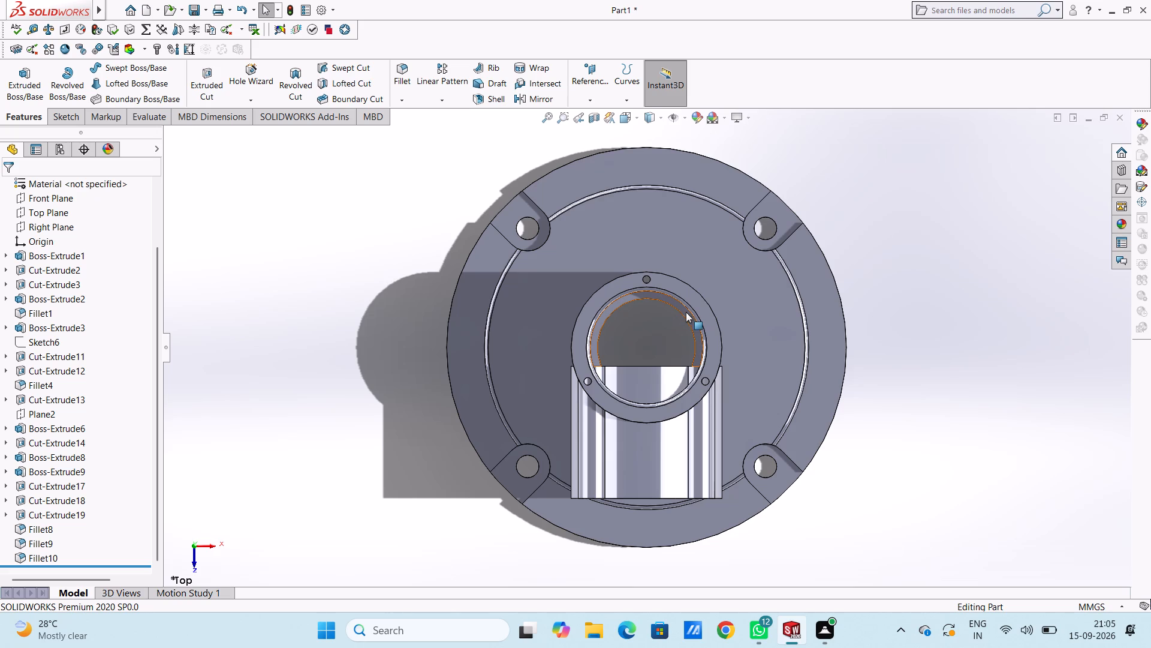
scroll(686, 313, "down", 3)
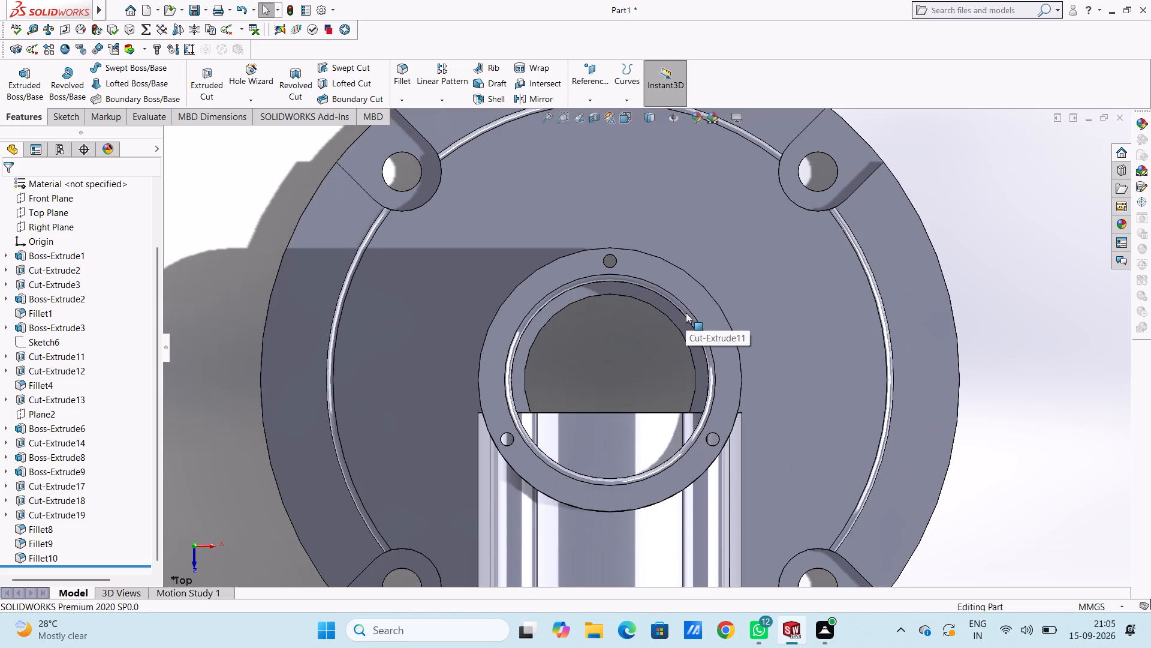
left_click(686, 331)
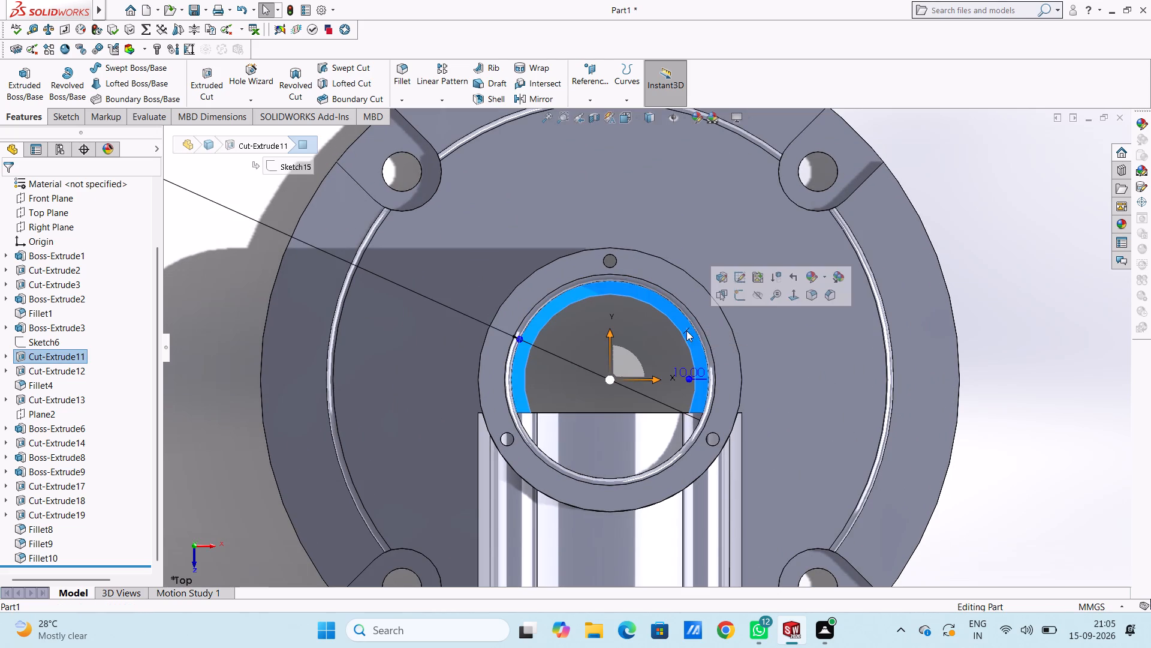
left_click(740, 295)
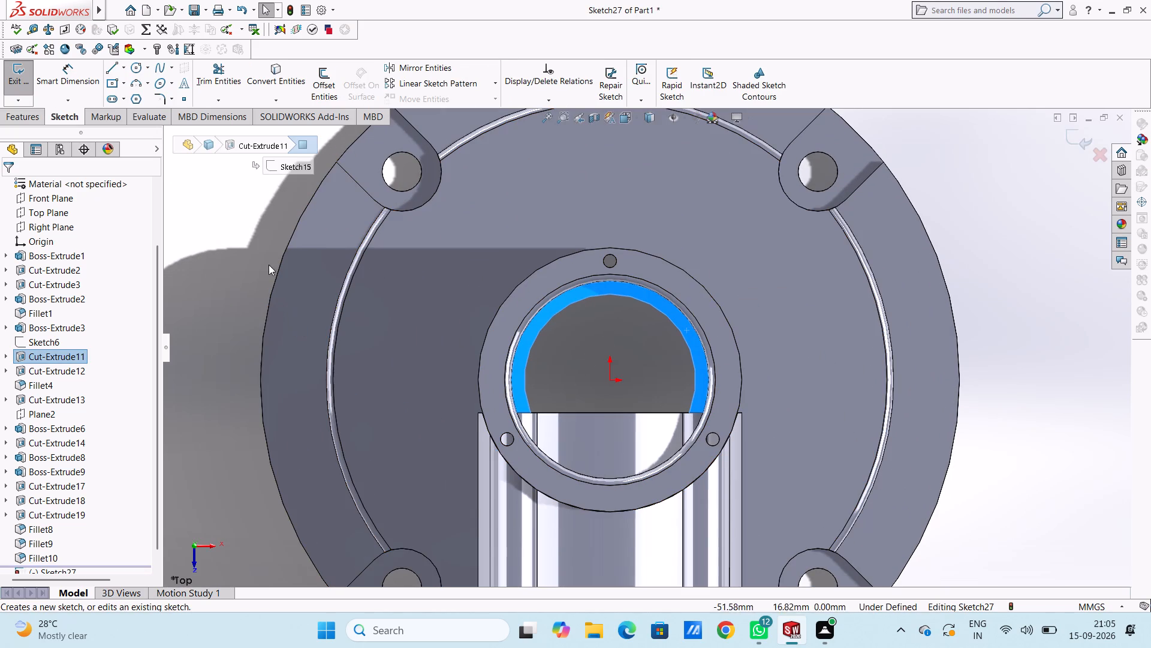
left_click(254, 235)
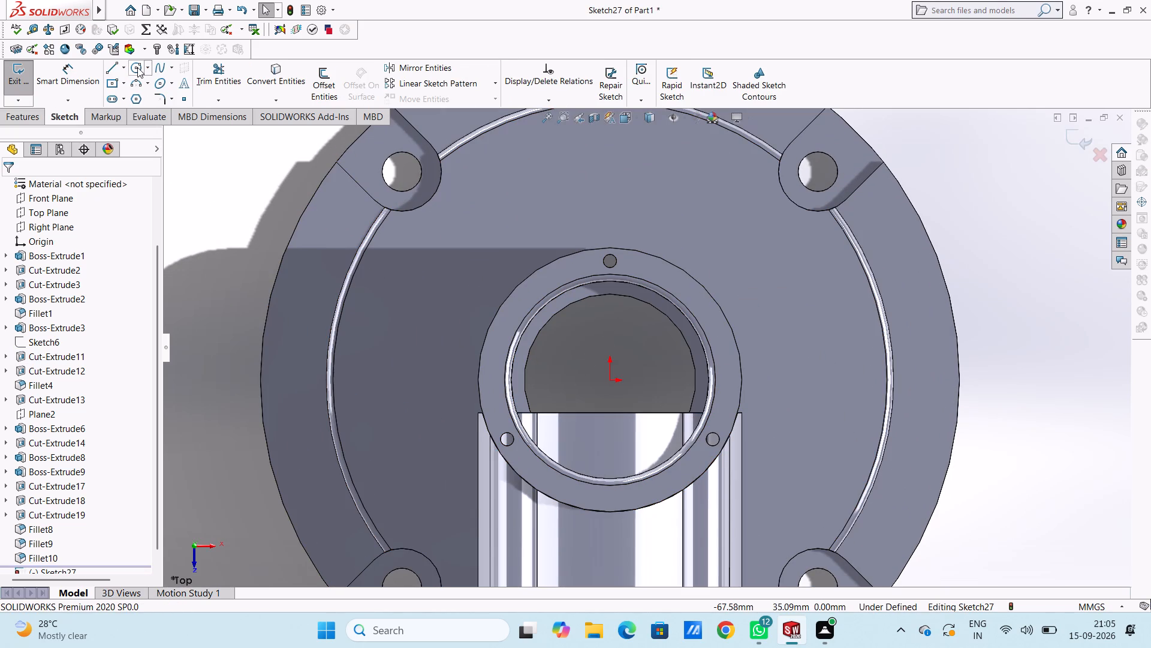
left_click(137, 67)
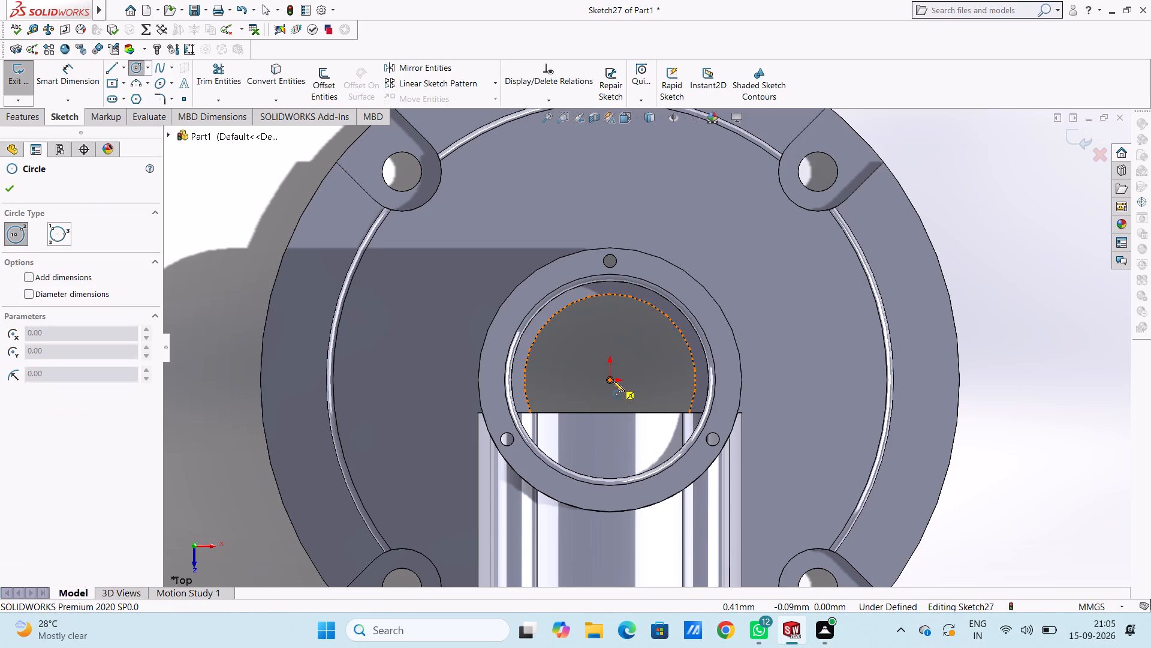
left_click(613, 380)
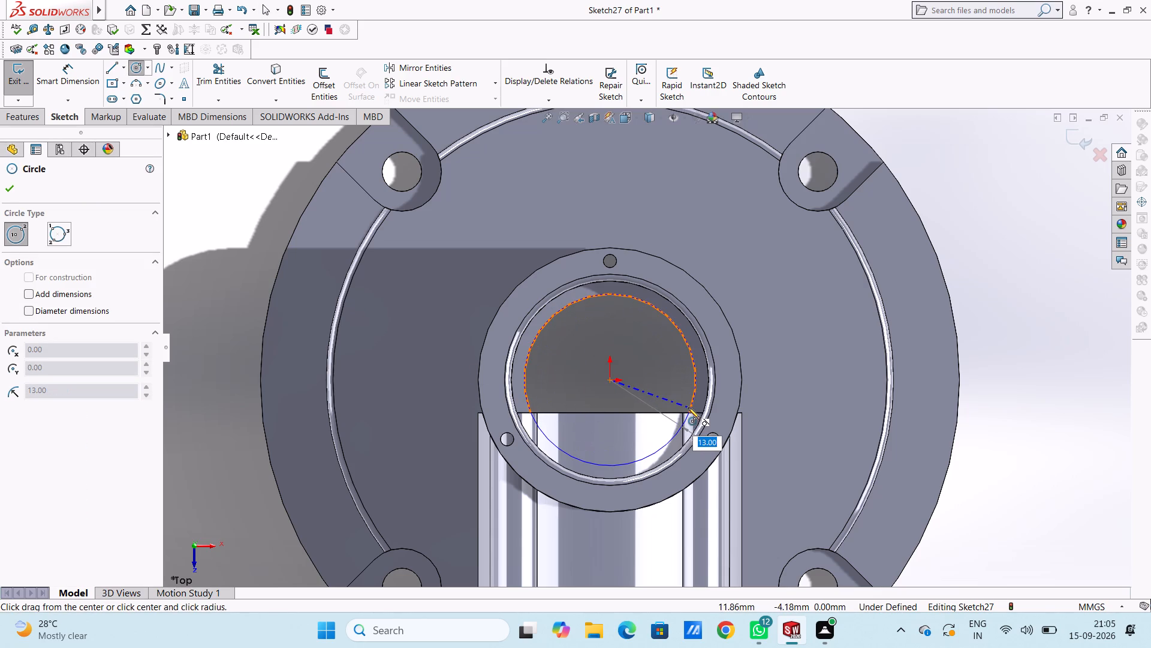
left_click(689, 407)
key("Escape")
key("Escape")
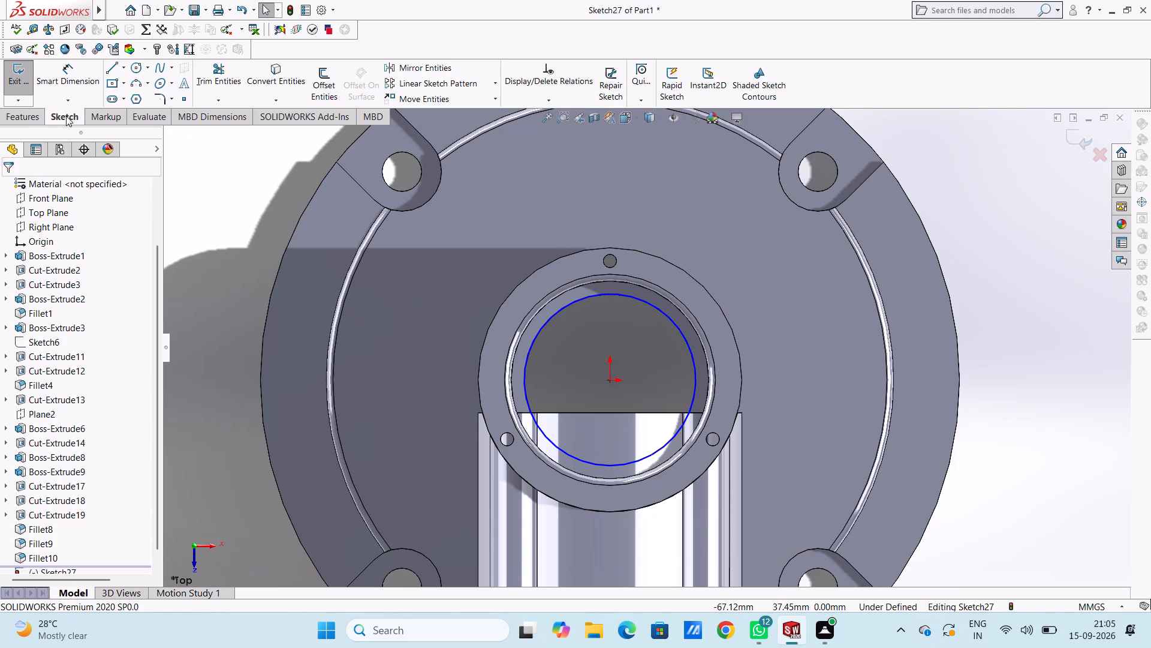
Extrude-cut the circle blind to a depth of 100 mm down through the vertical cylinder.
left_click(18, 116)
left_click(213, 75)
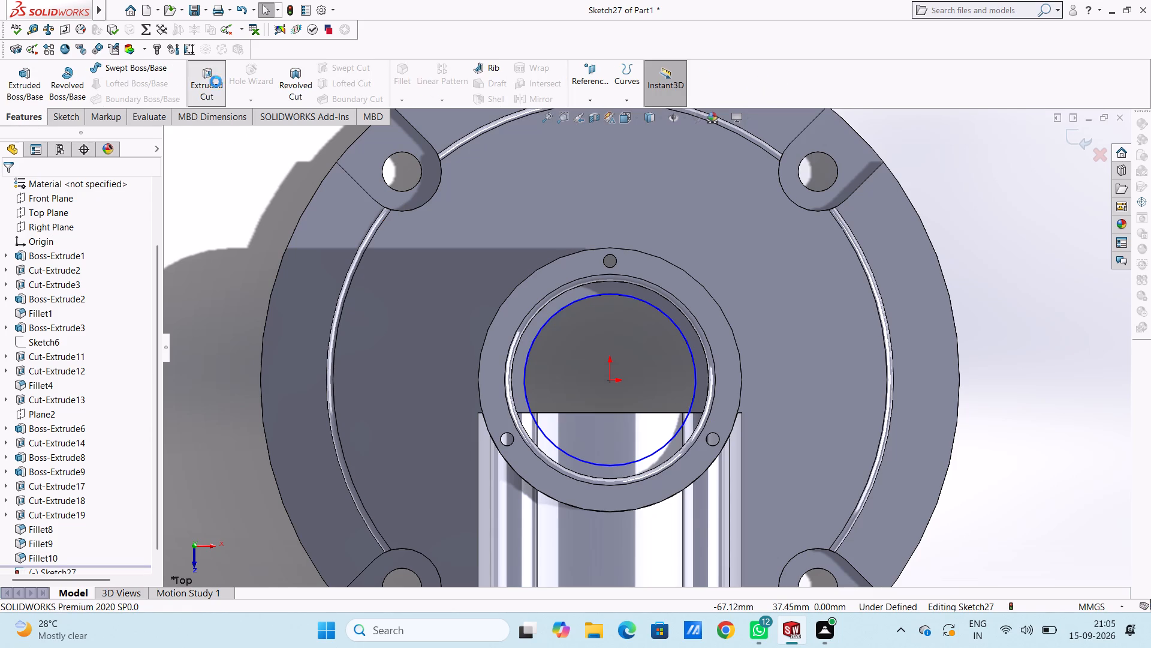
middle_click_drag(394, 352, 330, 323)
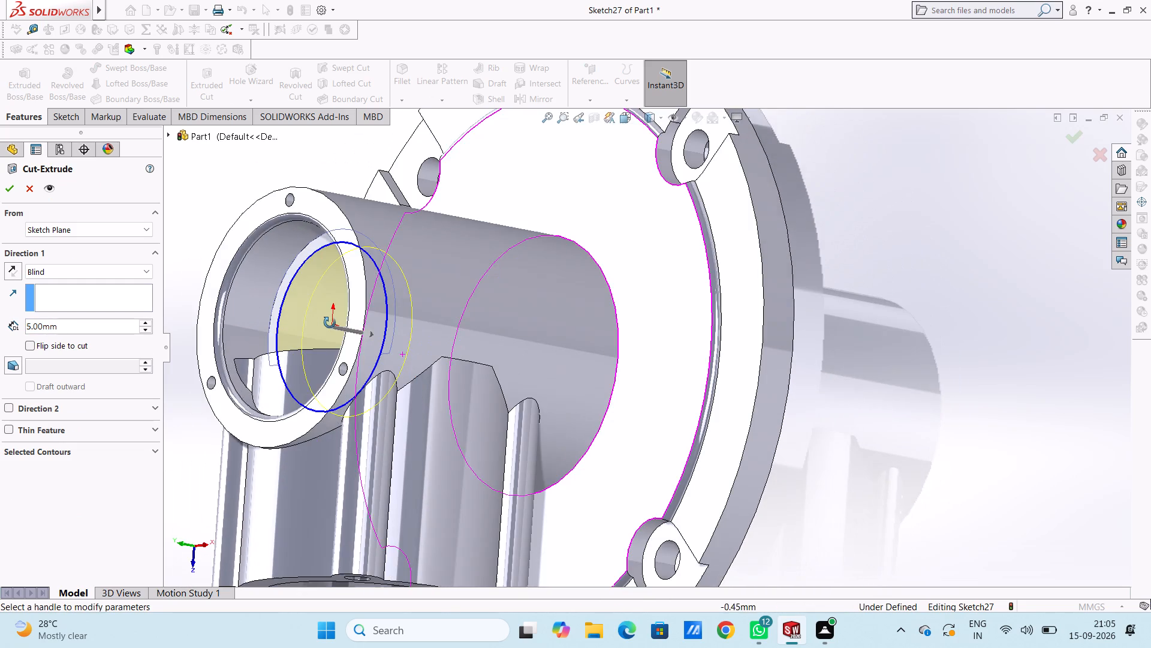
middle_click_drag(330, 323, 324, 320)
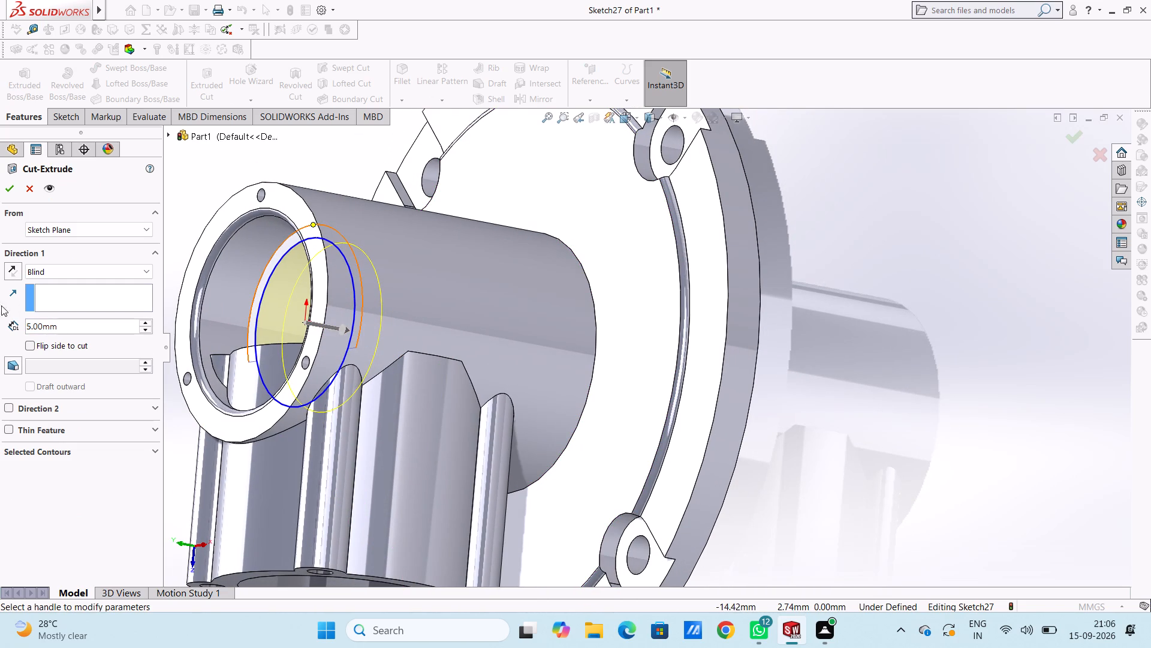
double_click(75, 328)
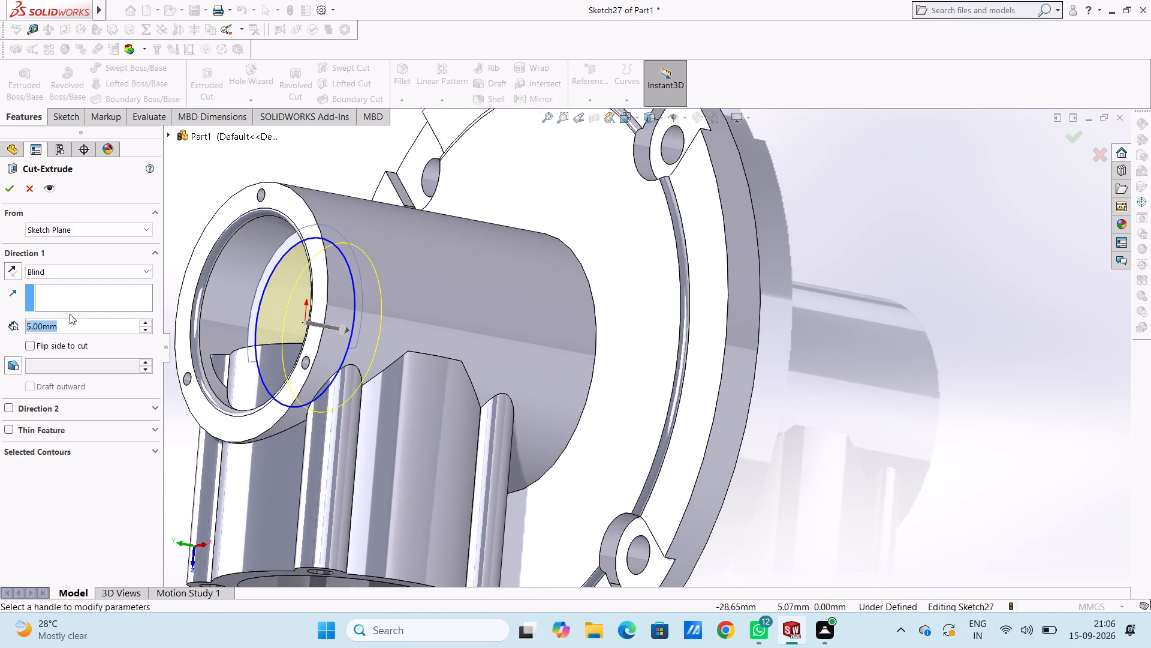
type("100")
key("Return")
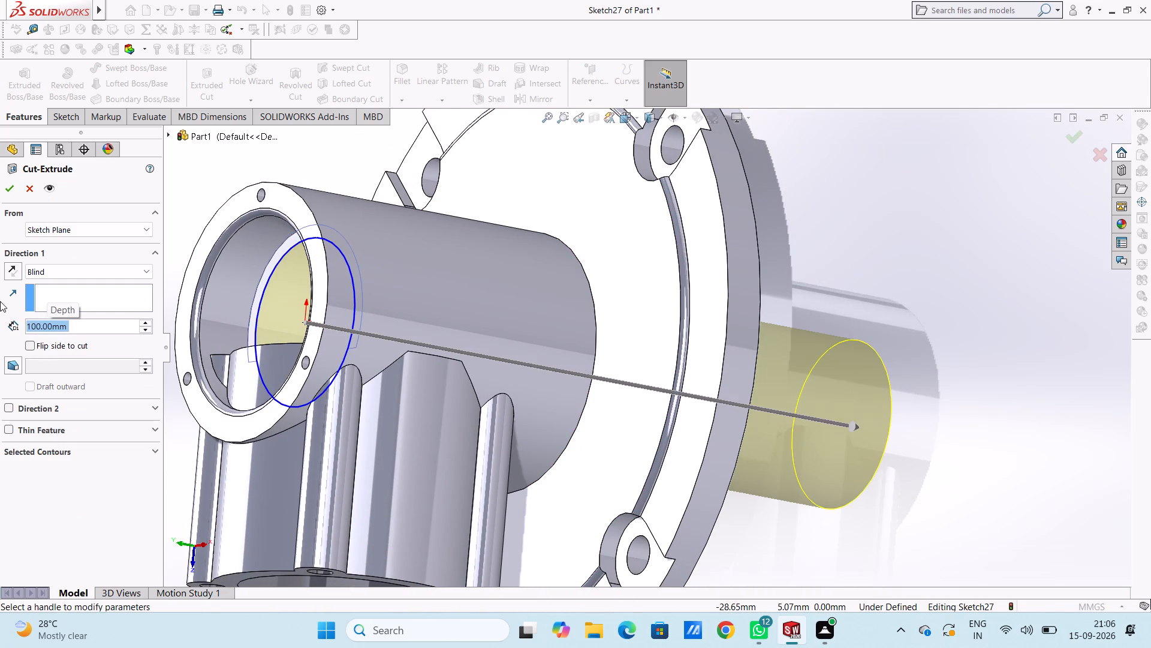
left_click(12, 195)
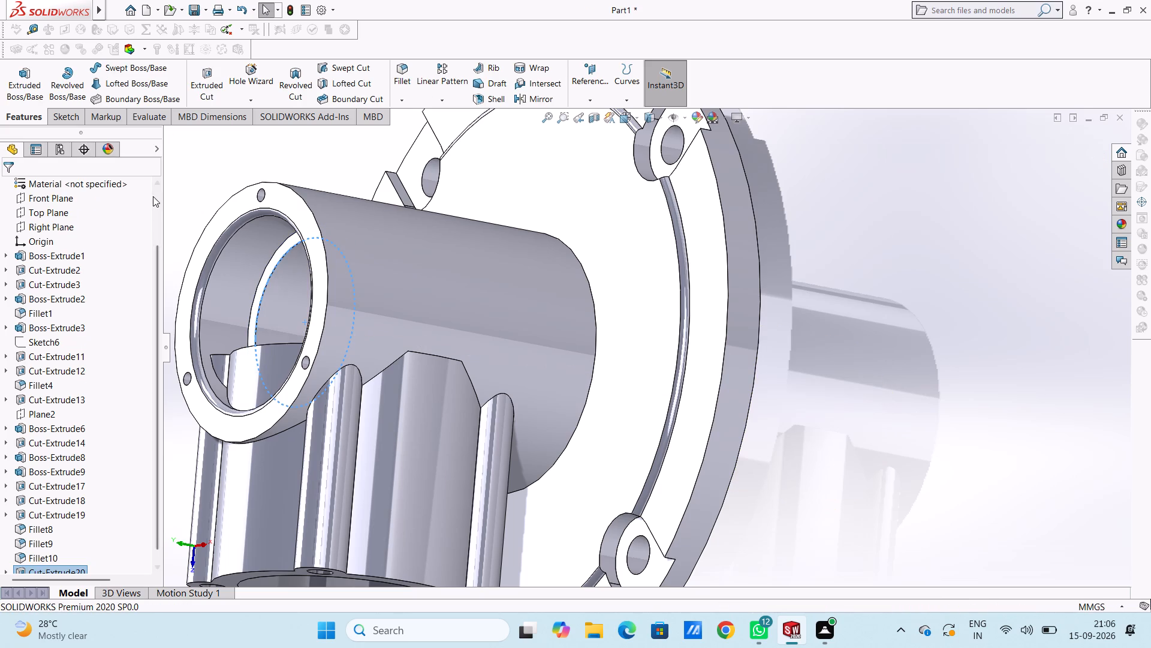
left_click(213, 181)
Examine the vertical cylinder's bore and the horizontal housing's wall protruding inside it from several angles.
key("ctrl+5")
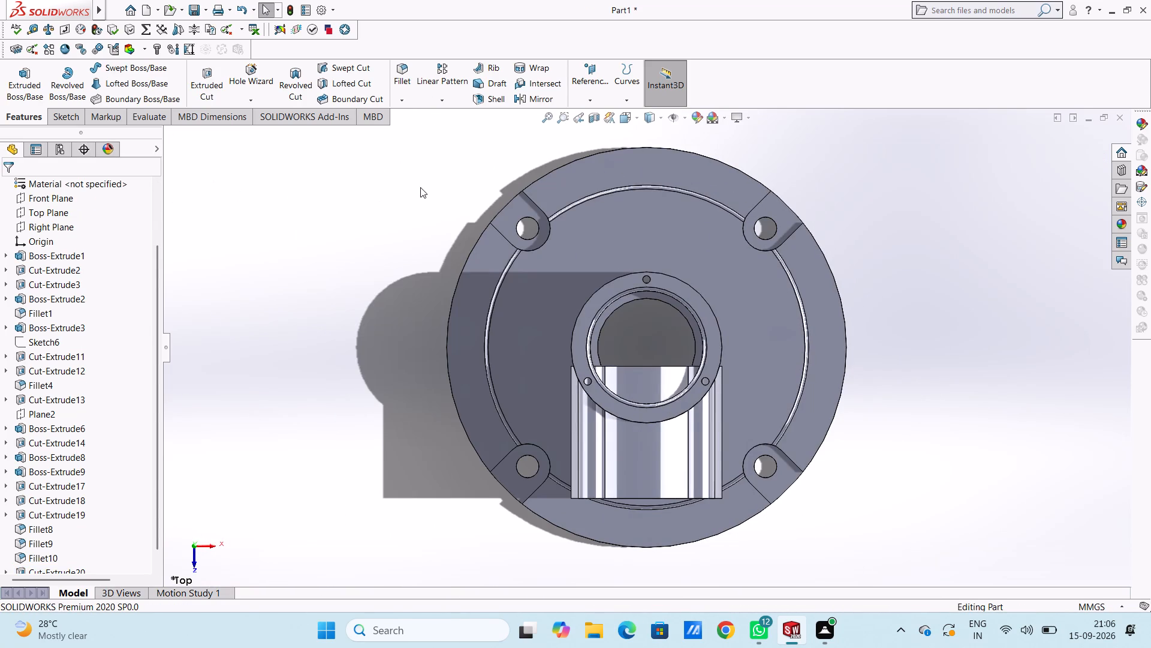
middle_click_drag(420, 187, 414, 313)
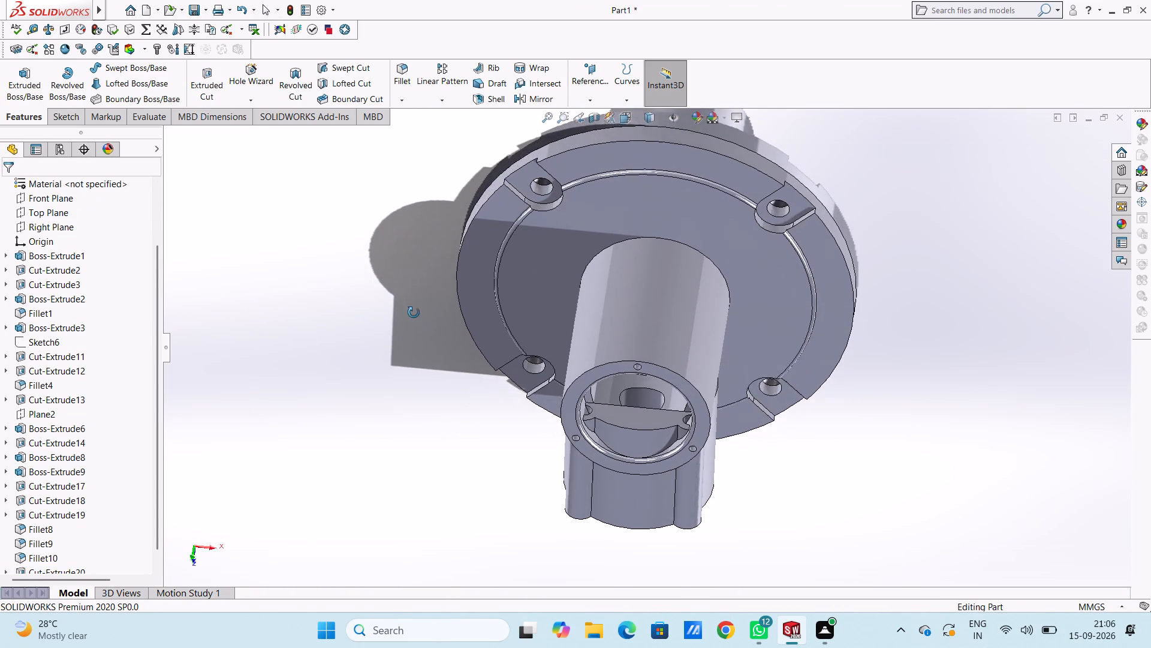
middle_click_drag(414, 313, 429, 254)
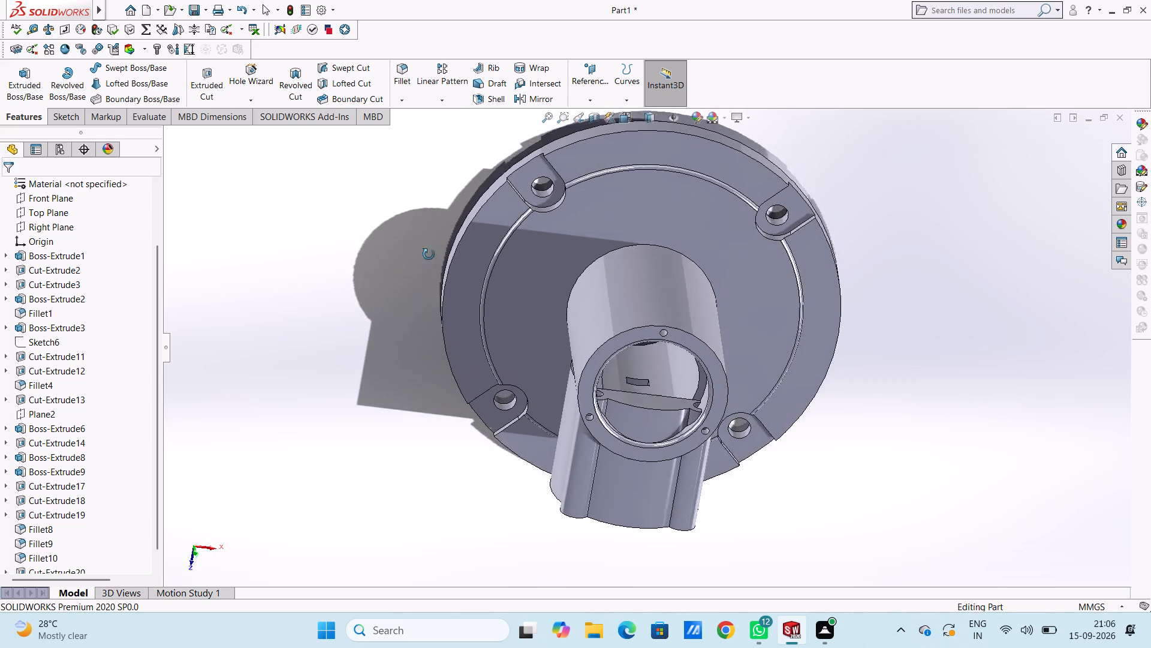
middle_click_drag(429, 254, 396, 161)
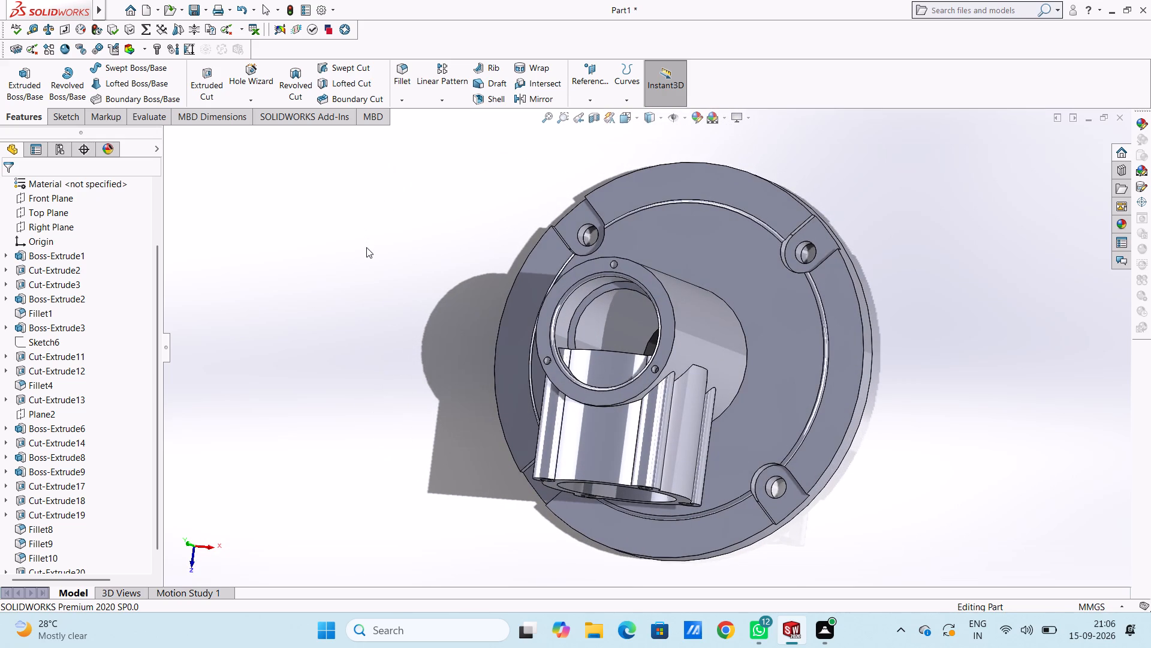
middle_click_drag(365, 248, 321, 312)
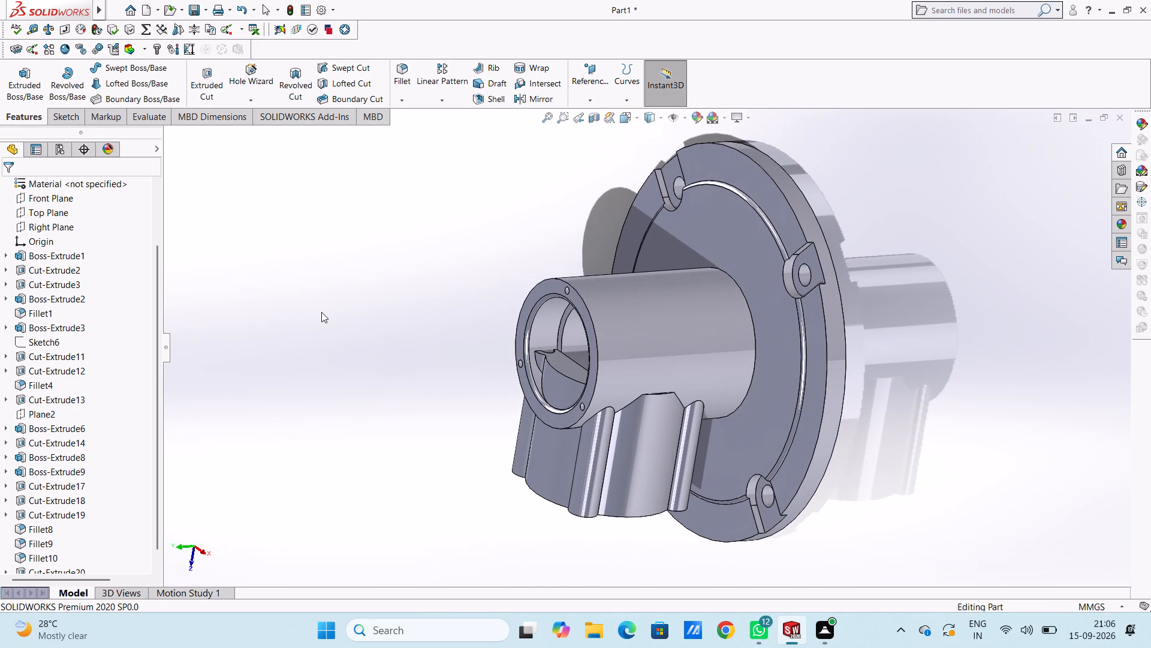
key("ctrl+5")
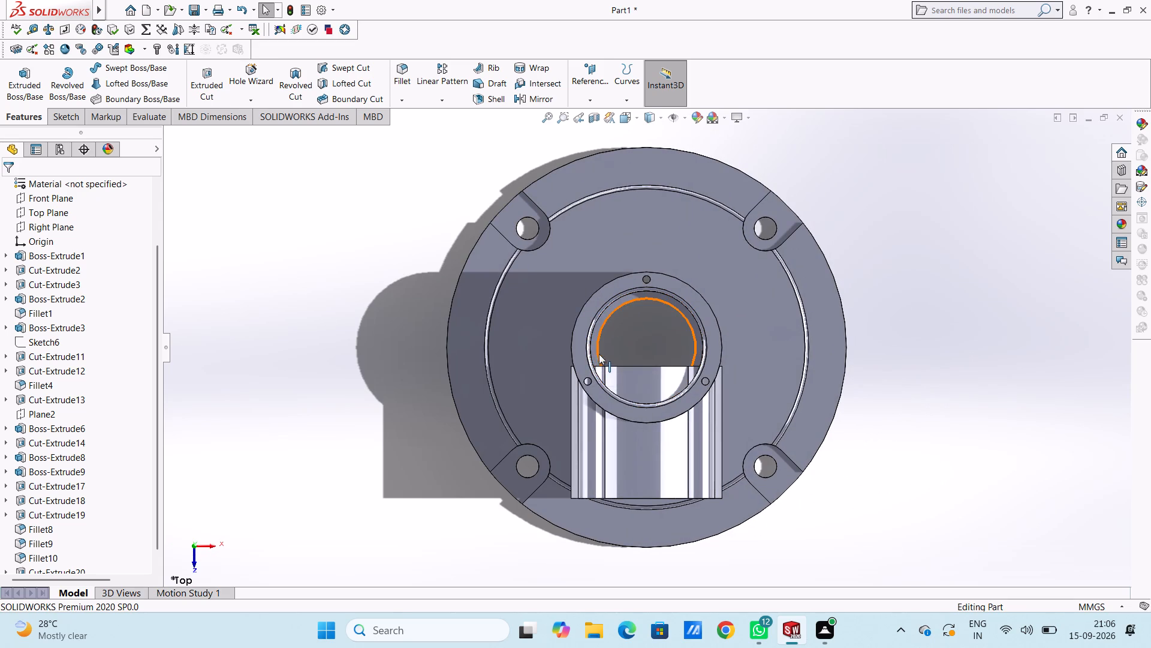
middle_click_drag(599, 354, 564, 469)
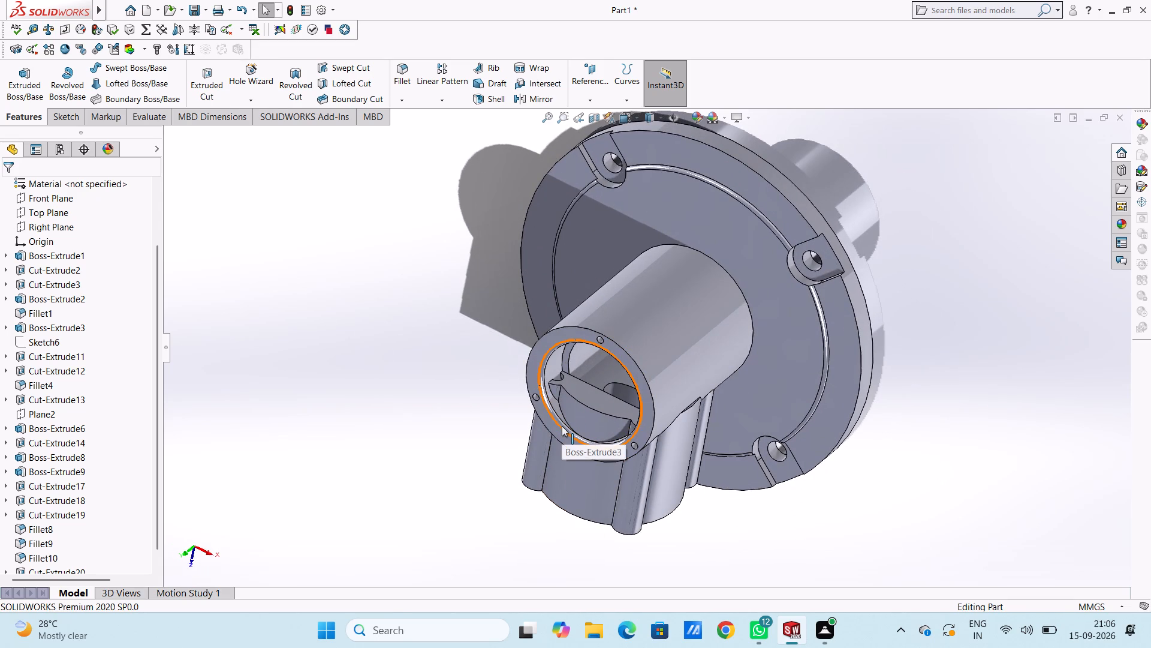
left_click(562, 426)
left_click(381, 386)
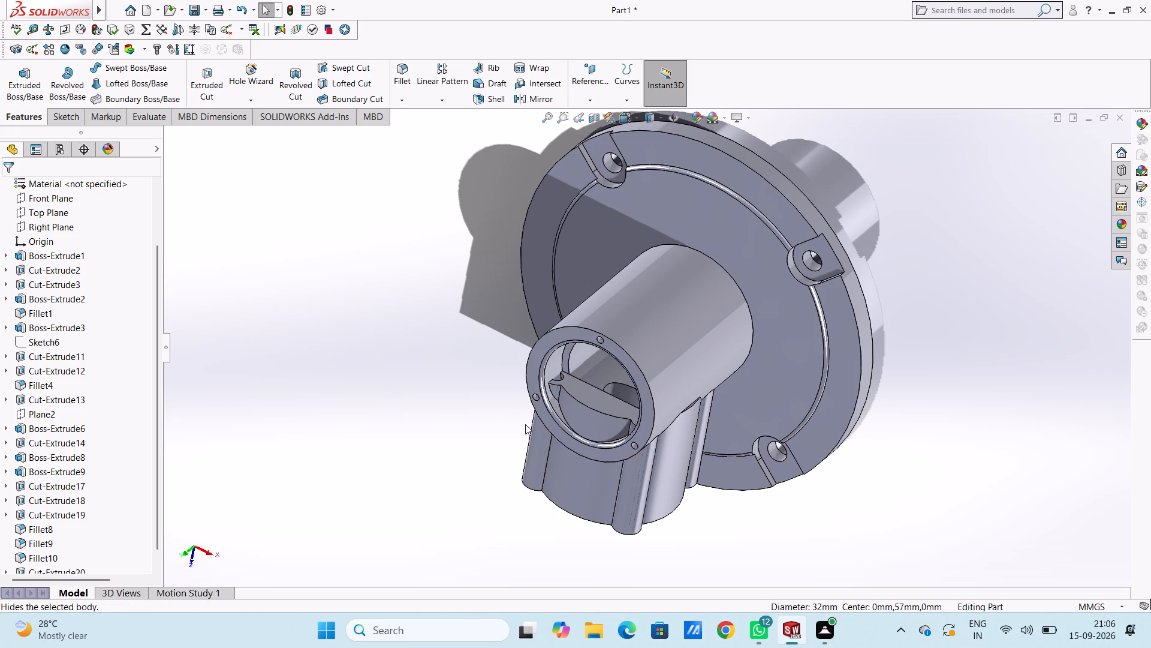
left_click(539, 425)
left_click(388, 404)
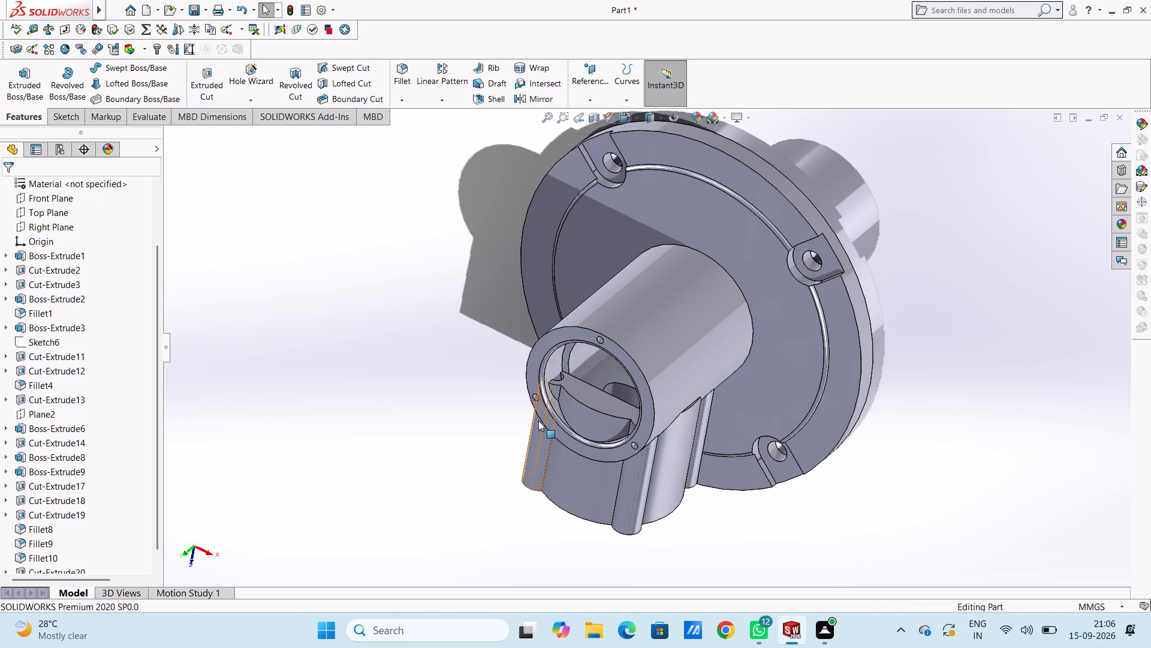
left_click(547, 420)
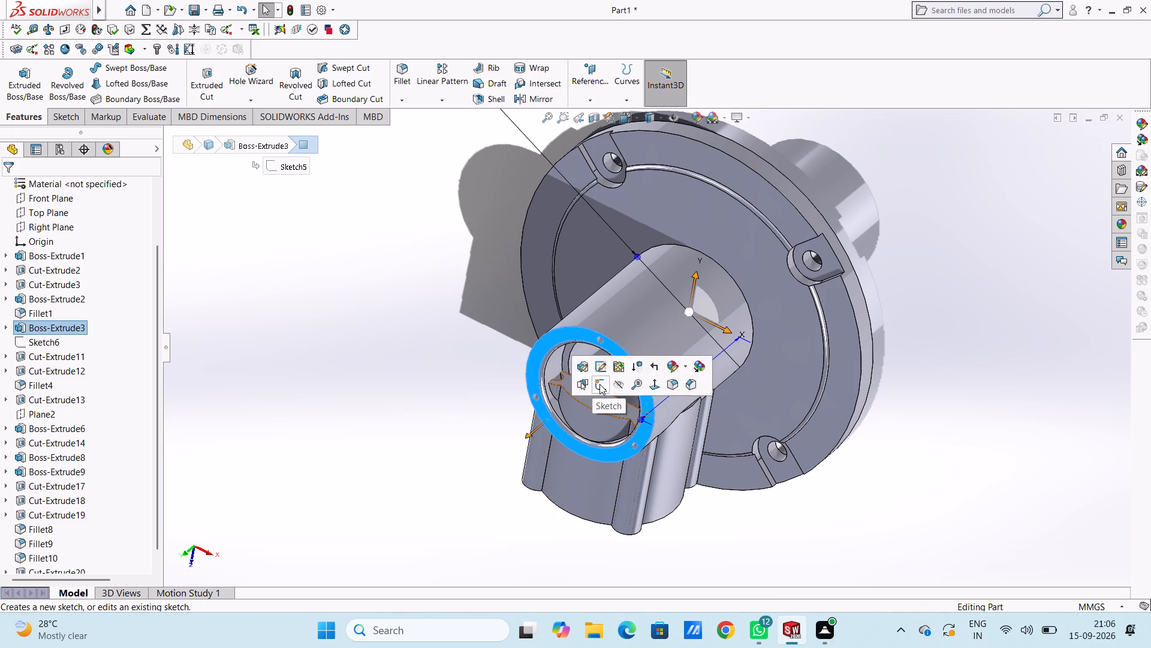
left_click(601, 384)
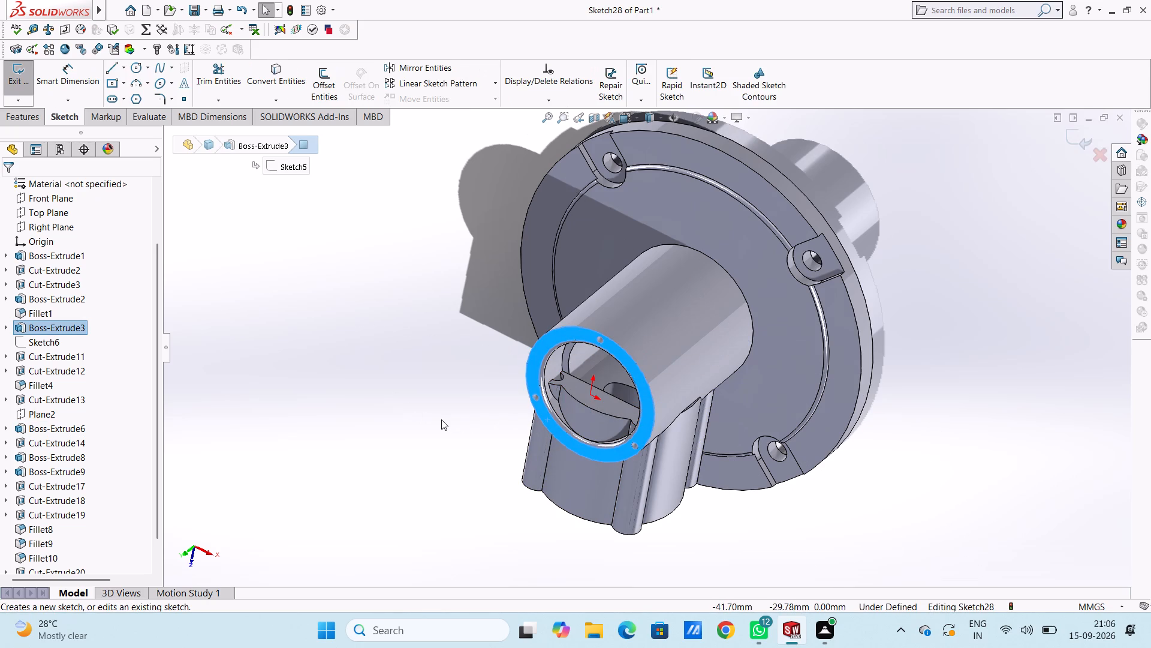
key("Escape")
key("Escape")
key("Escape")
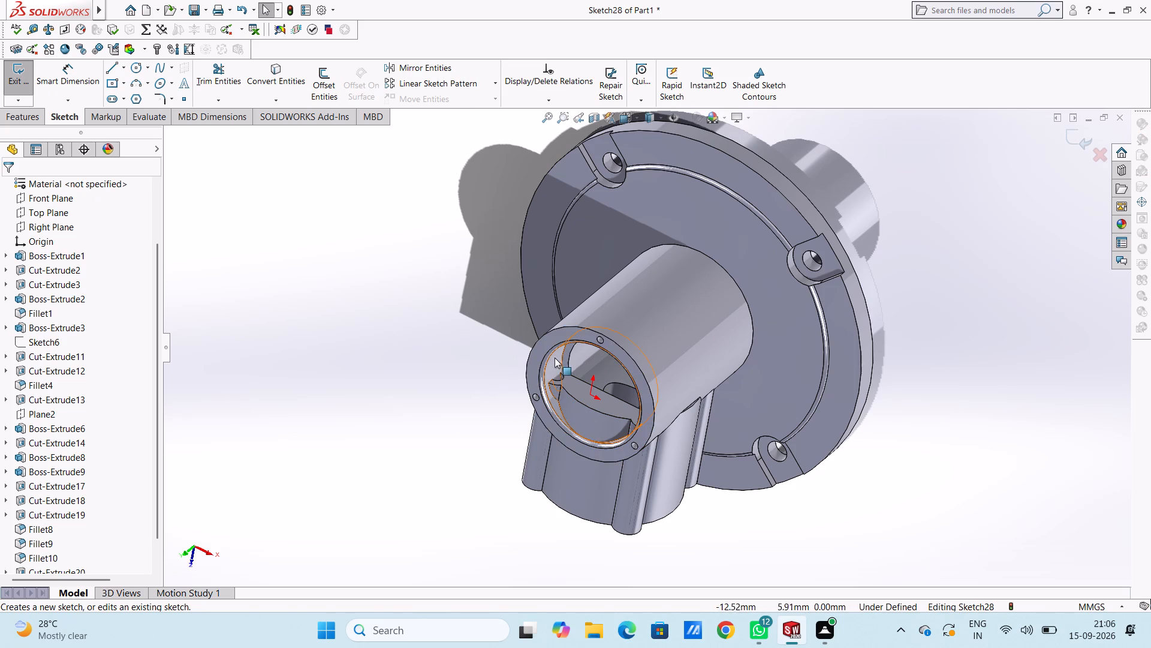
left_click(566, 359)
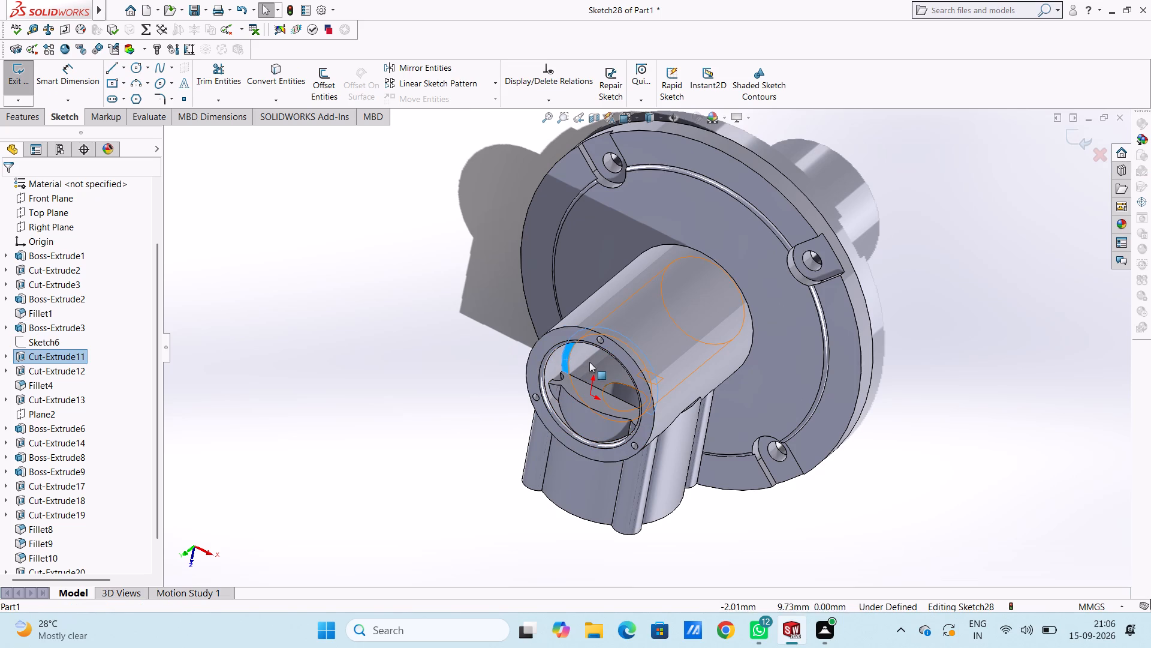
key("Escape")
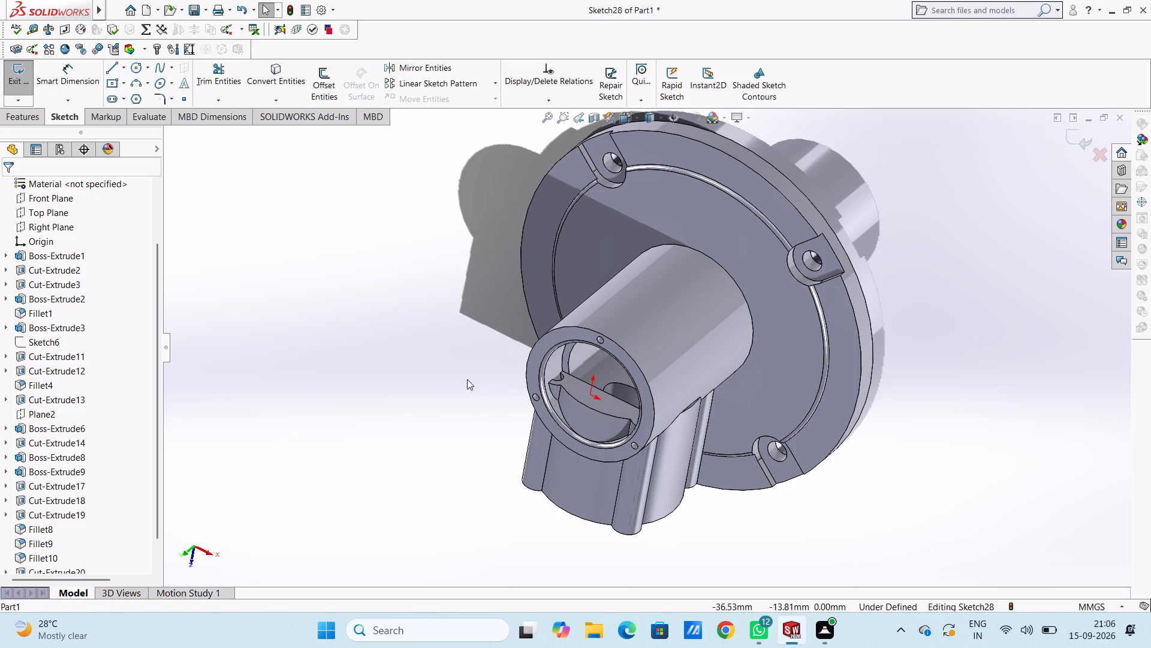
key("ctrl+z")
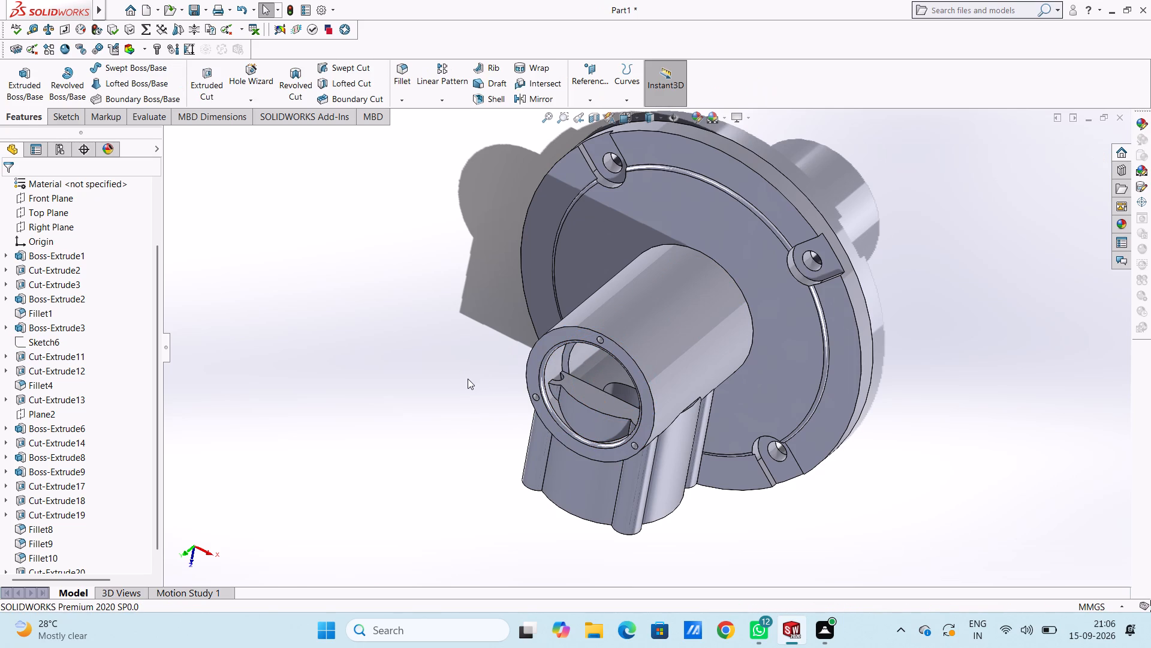
Sketch a circle of 15 mm radius on the vertical cylinder's inner ledge, centred on the origin.
left_click(565, 360)
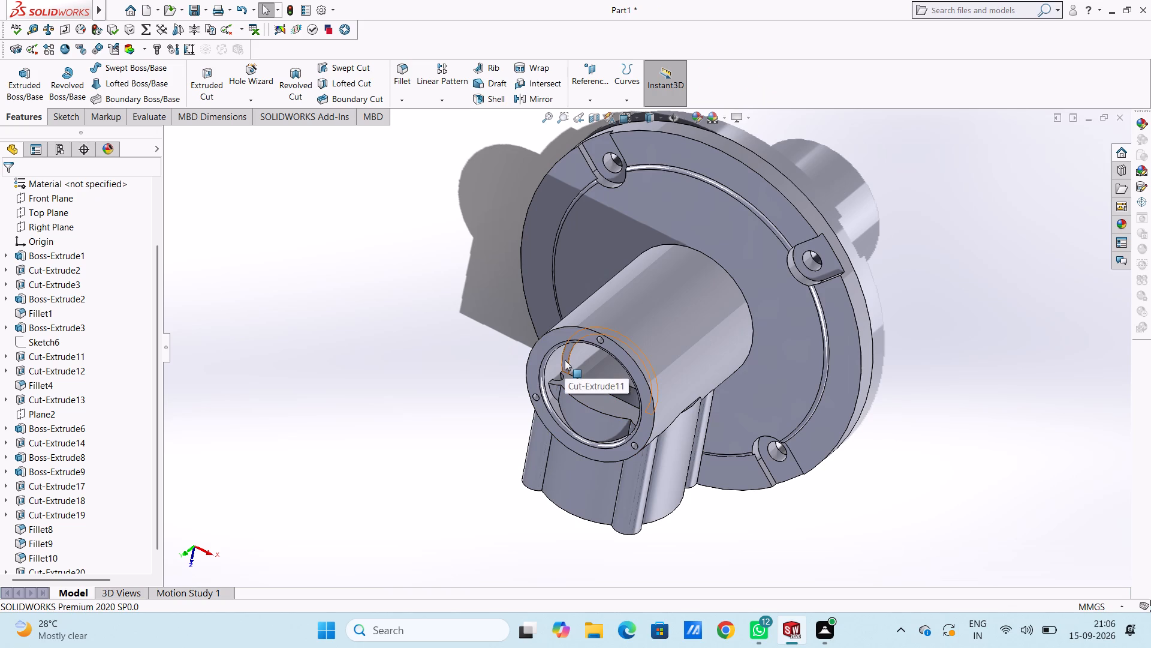
left_click(618, 328)
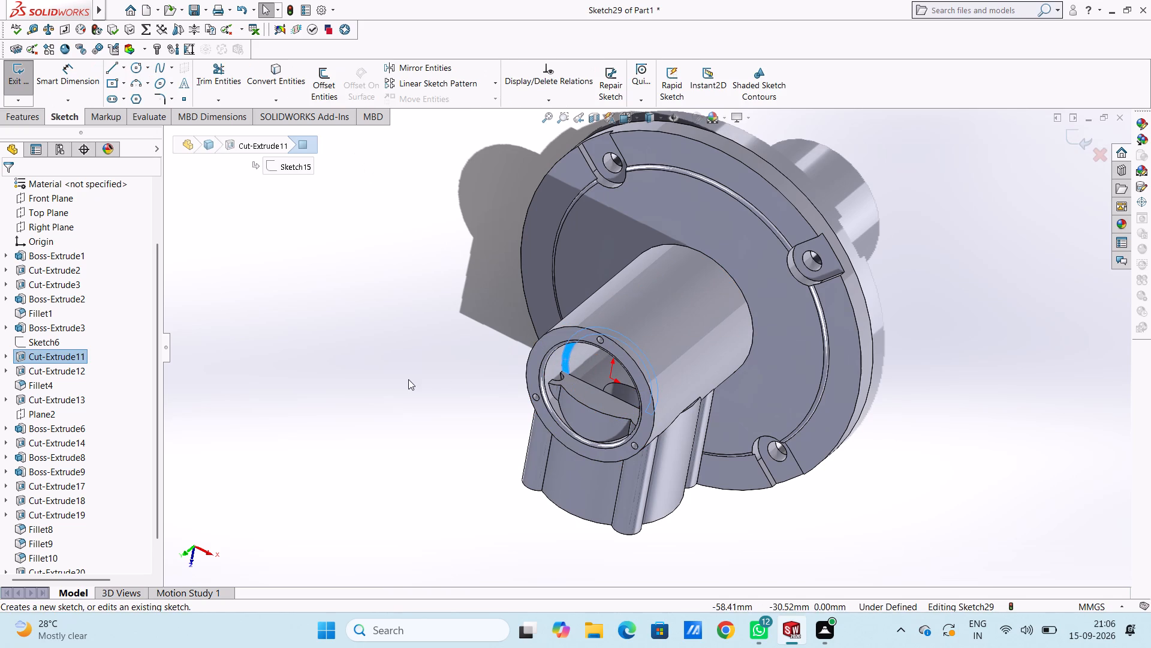
left_click(408, 379)
key("ctrl+5")
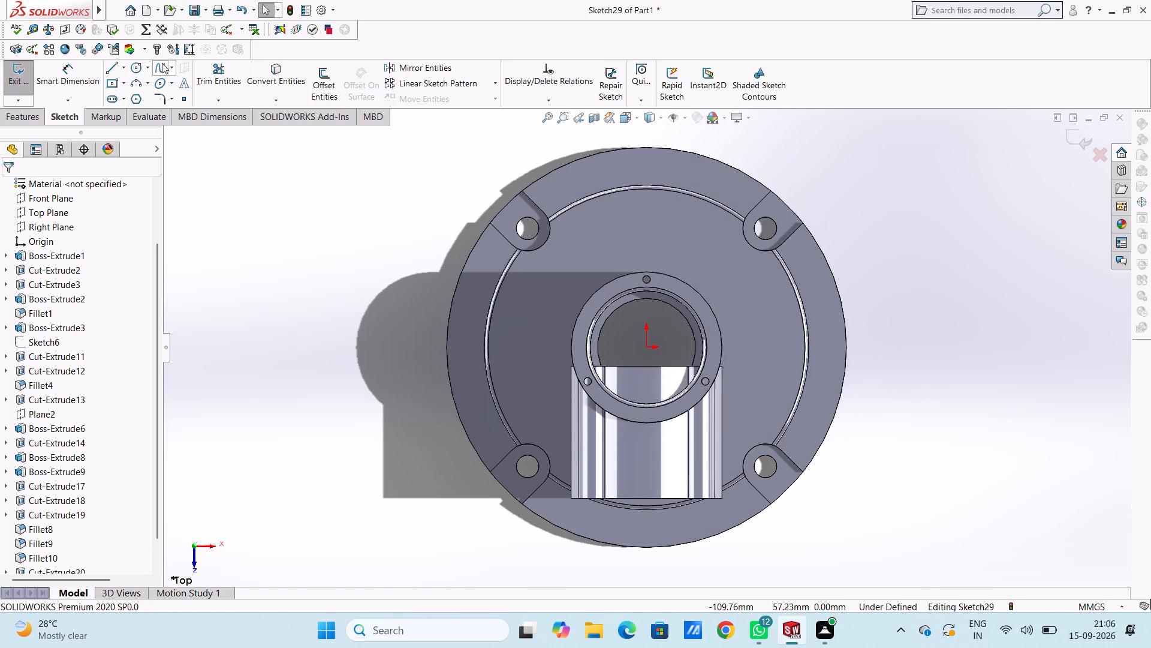
left_click(136, 68)
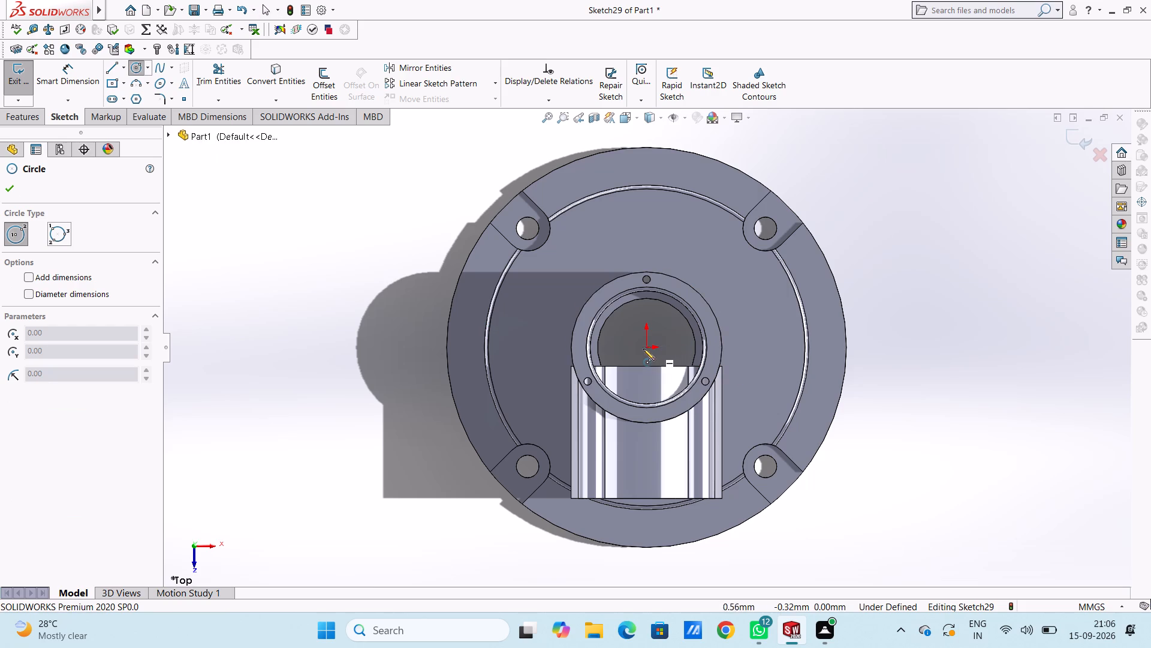
left_click(648, 347)
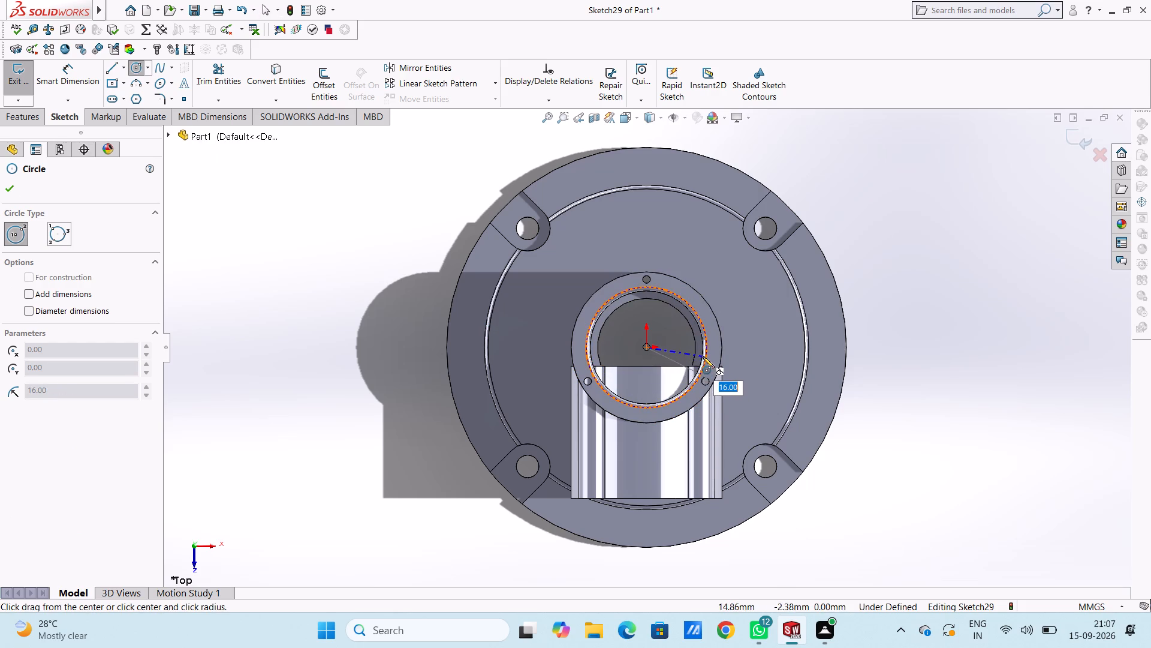
left_click(702, 355)
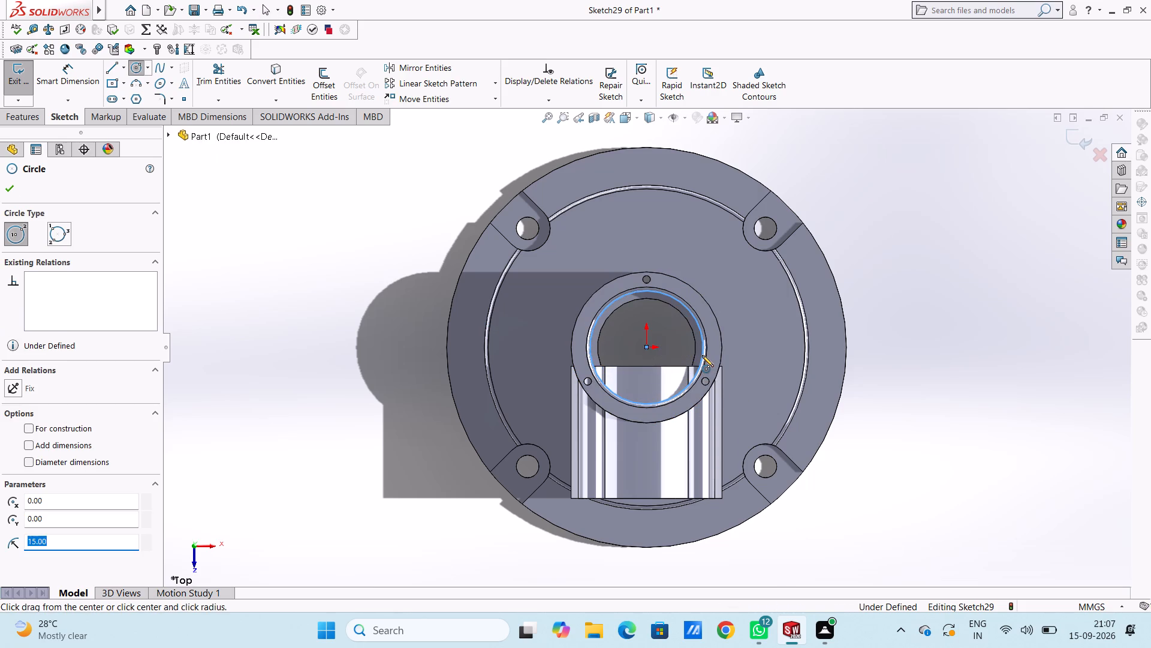
key("Escape")
key("Escape")
Extrude-cut the circle blind to 100 mm in the reversed direction, up through the vertical cylinder's open end.
middle_click_drag(875, 450, 851, 449)
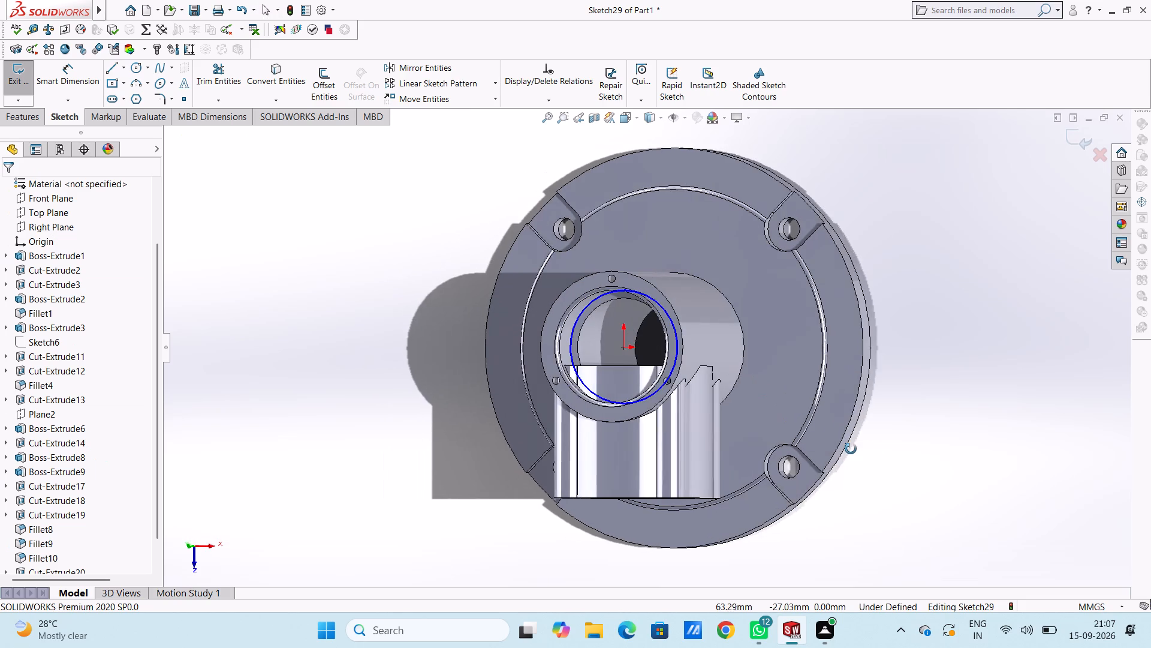
middle_click_drag(851, 449, 828, 451)
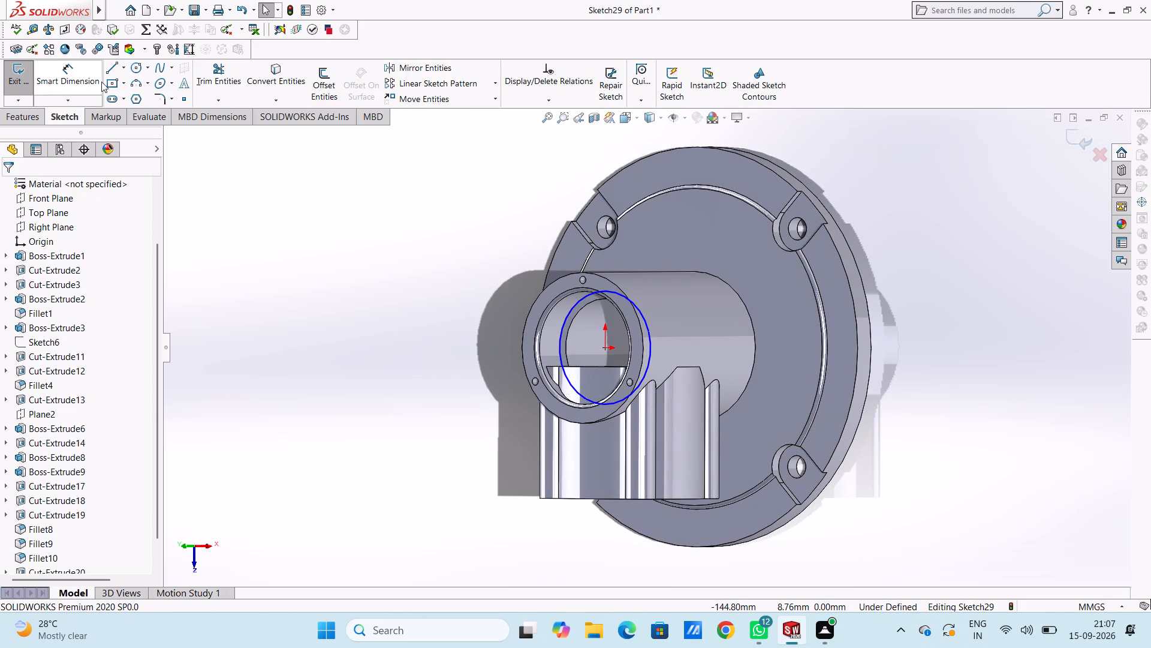
left_click(32, 120)
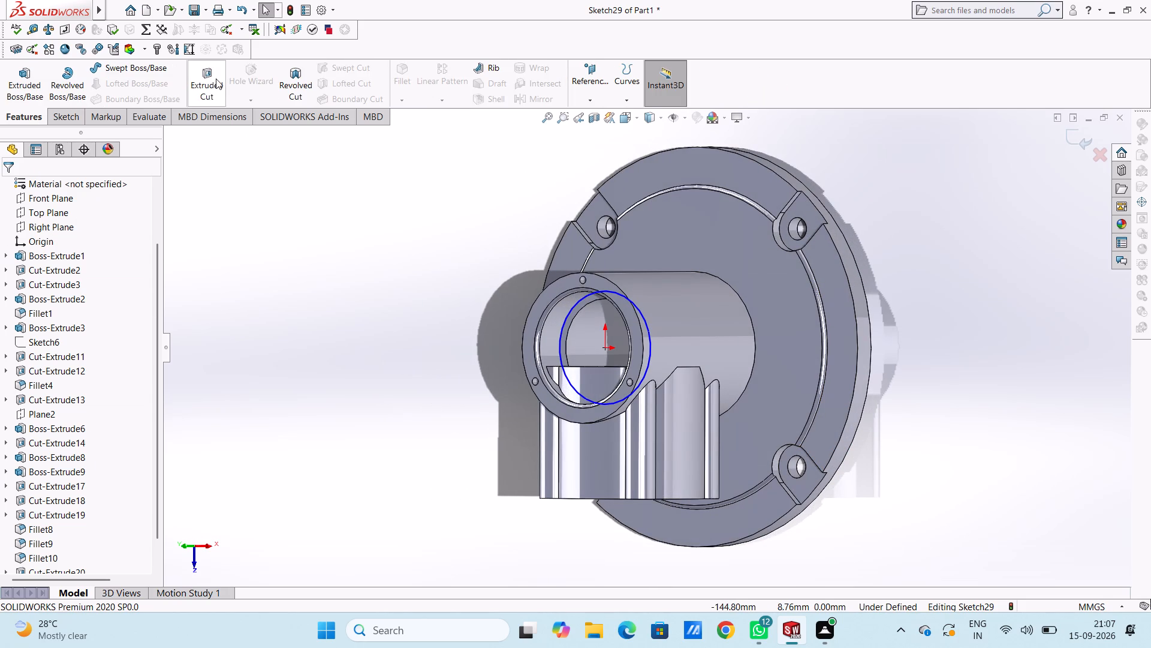
left_click(216, 79)
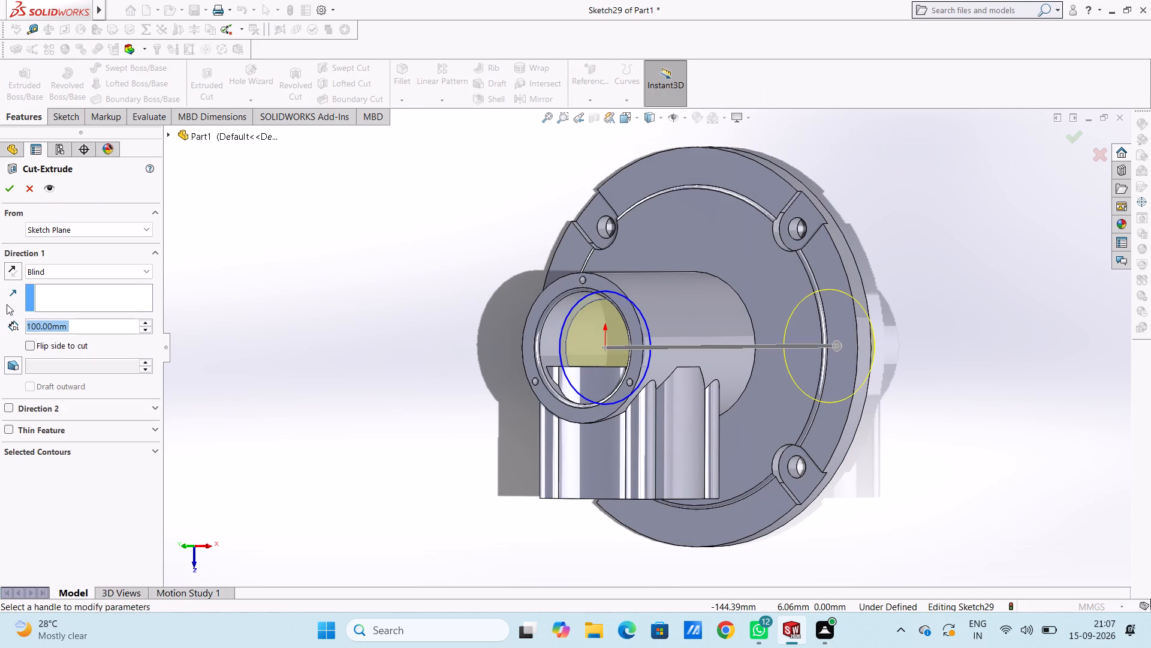
left_click(11, 268)
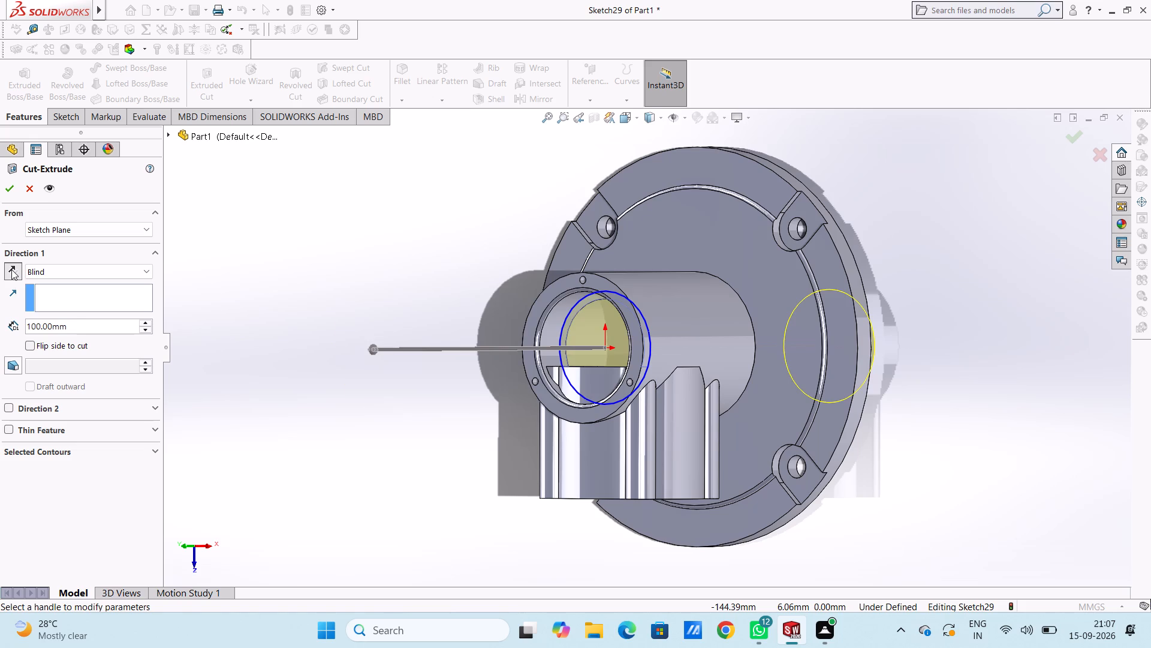
left_click(8, 185)
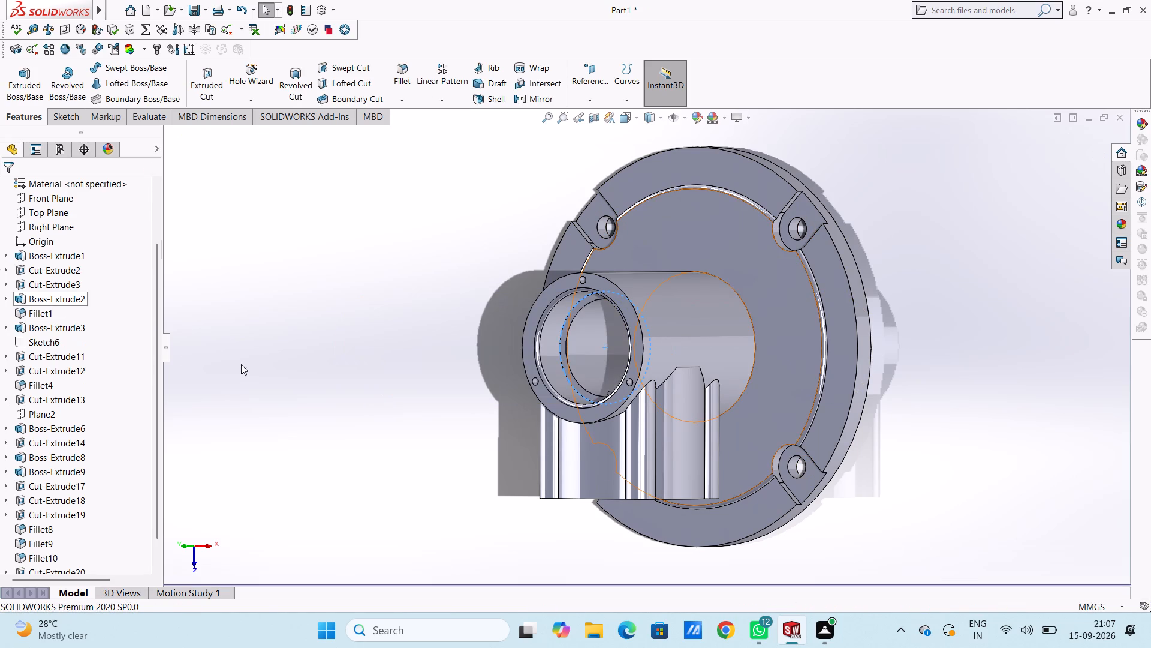
left_click(352, 349)
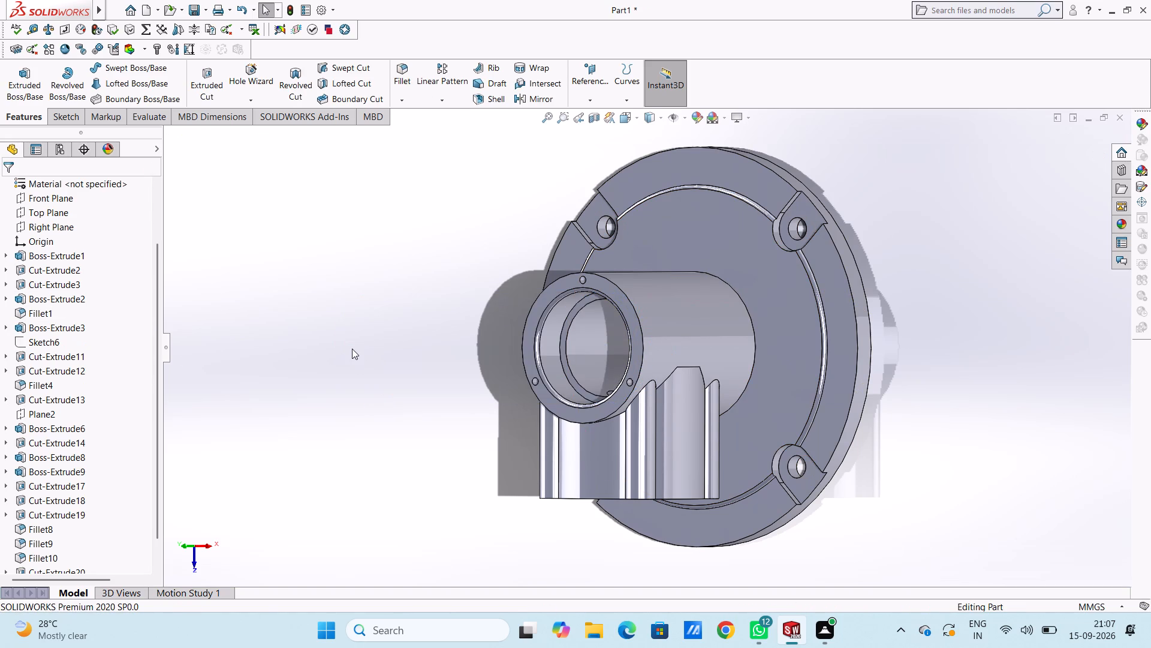
Fillet the short edge between the ribs on one side of the horizontal housing, beside the vertical cylinder, with a 3 mm radius.
key("ctrl+1")
key("ctrl+5")
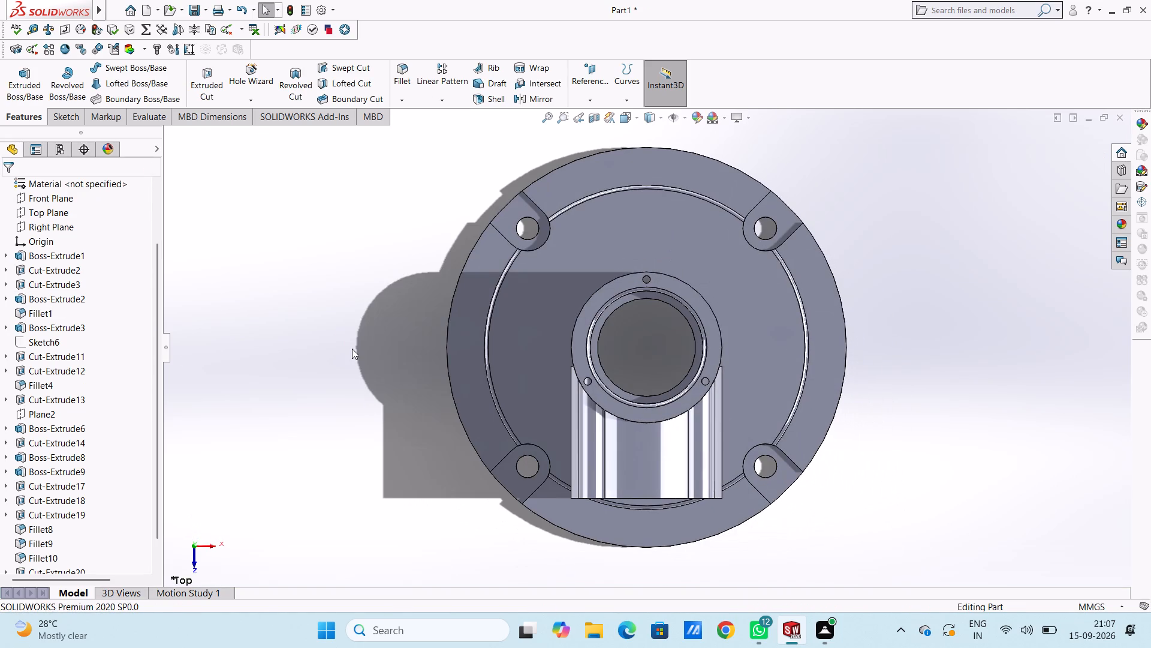
middle_click_drag(414, 379, 360, 385)
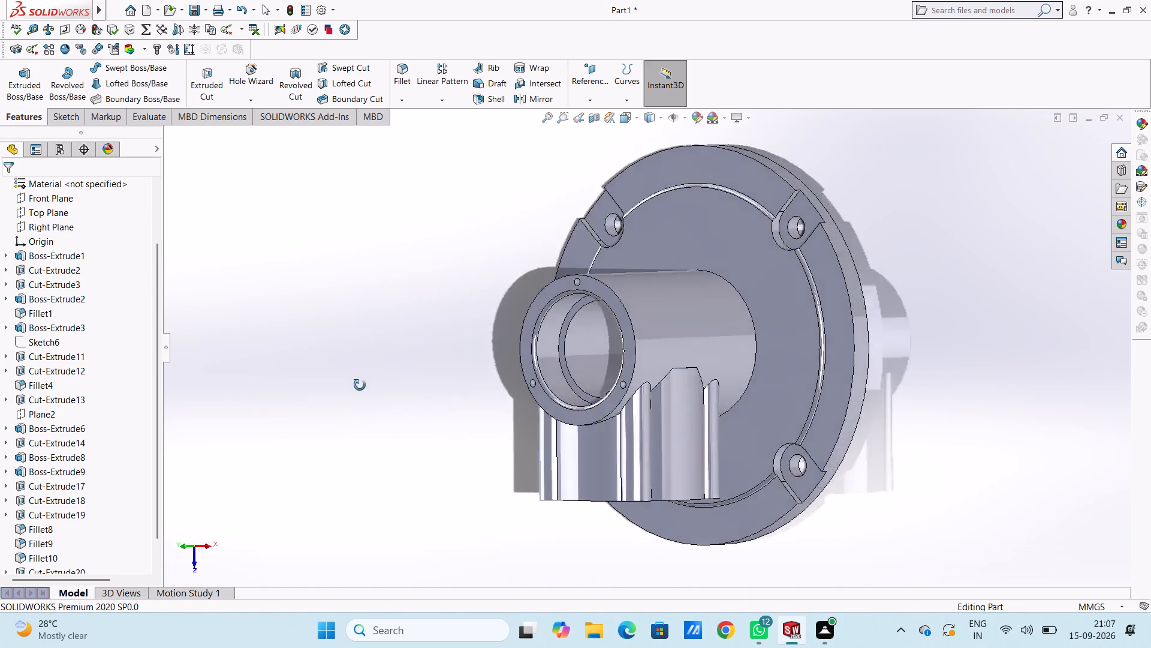
middle_click_drag(360, 385, 449, 550)
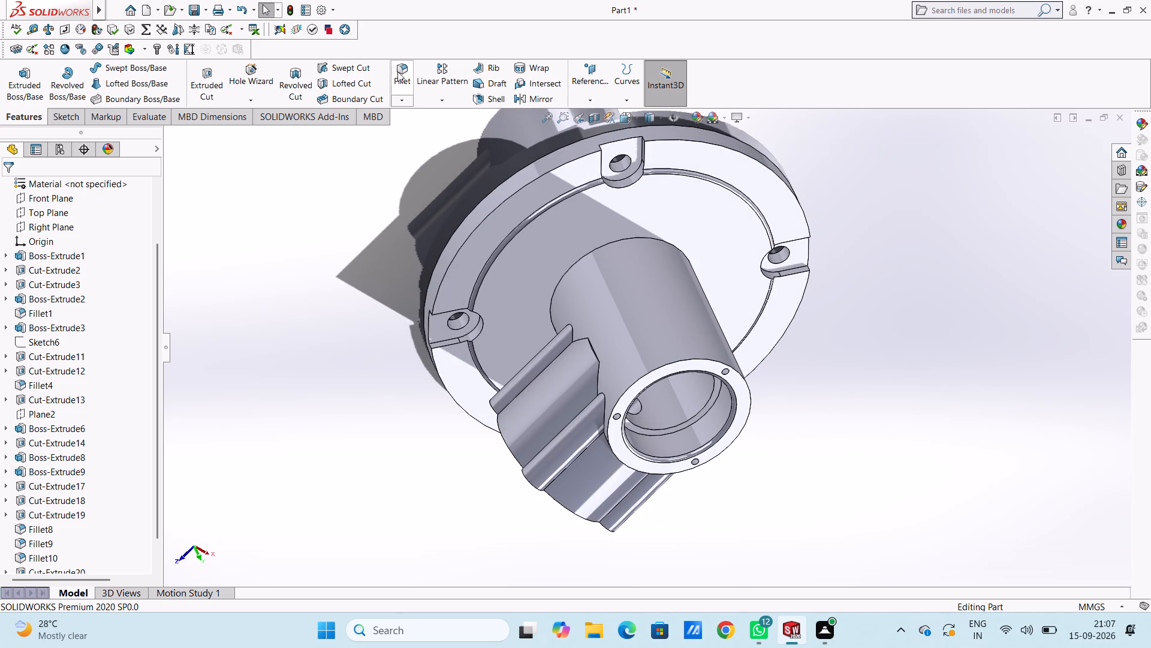
left_click(403, 71)
left_click(591, 347)
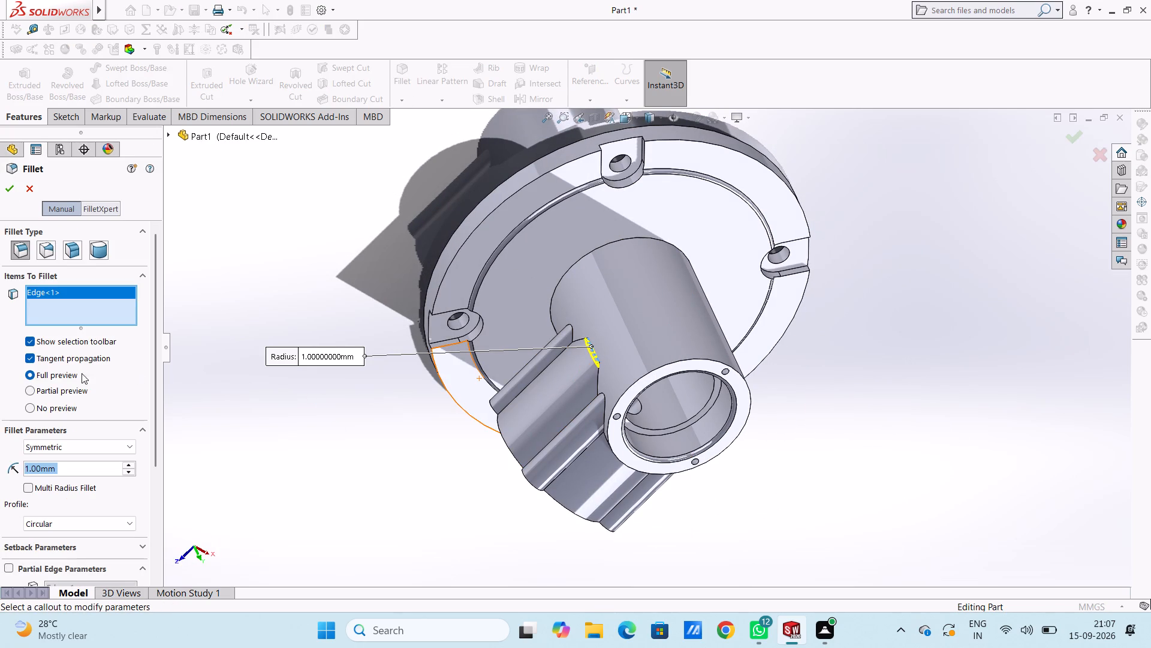
key("2")
key("Return")
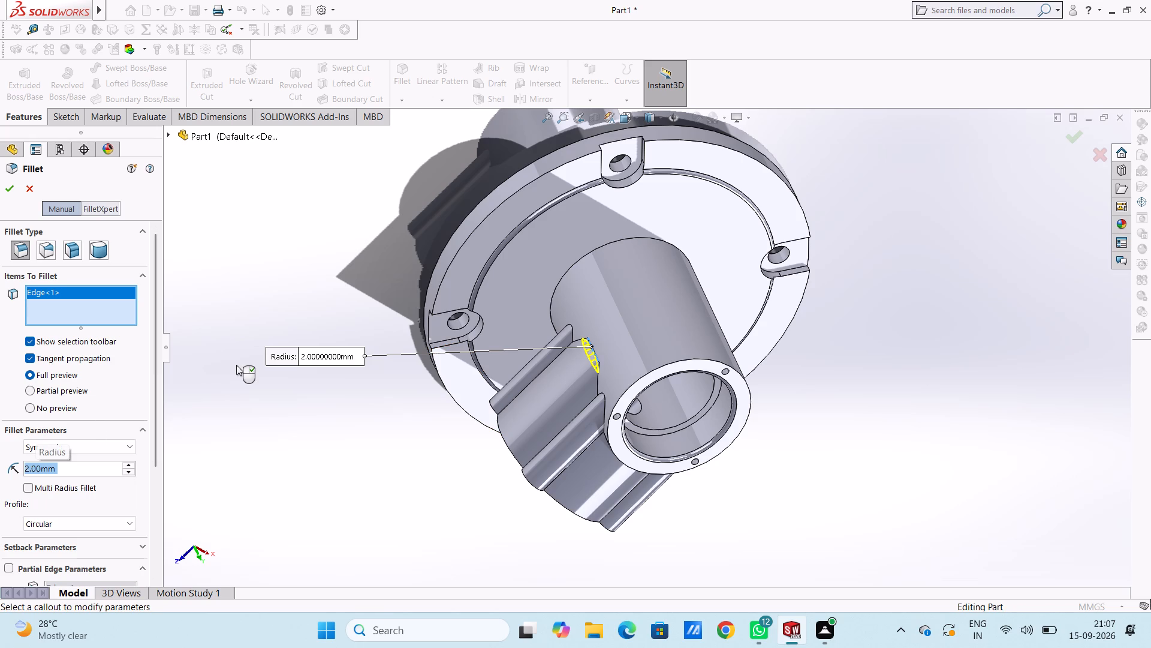
key("3")
key("Return")
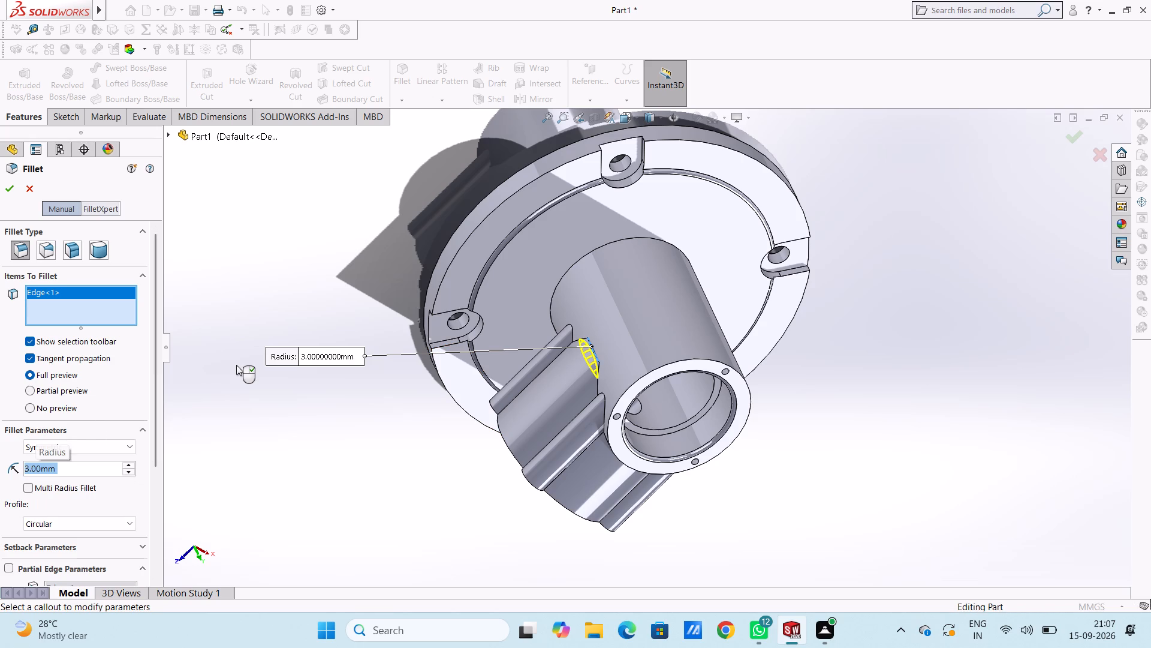
left_click(11, 188)
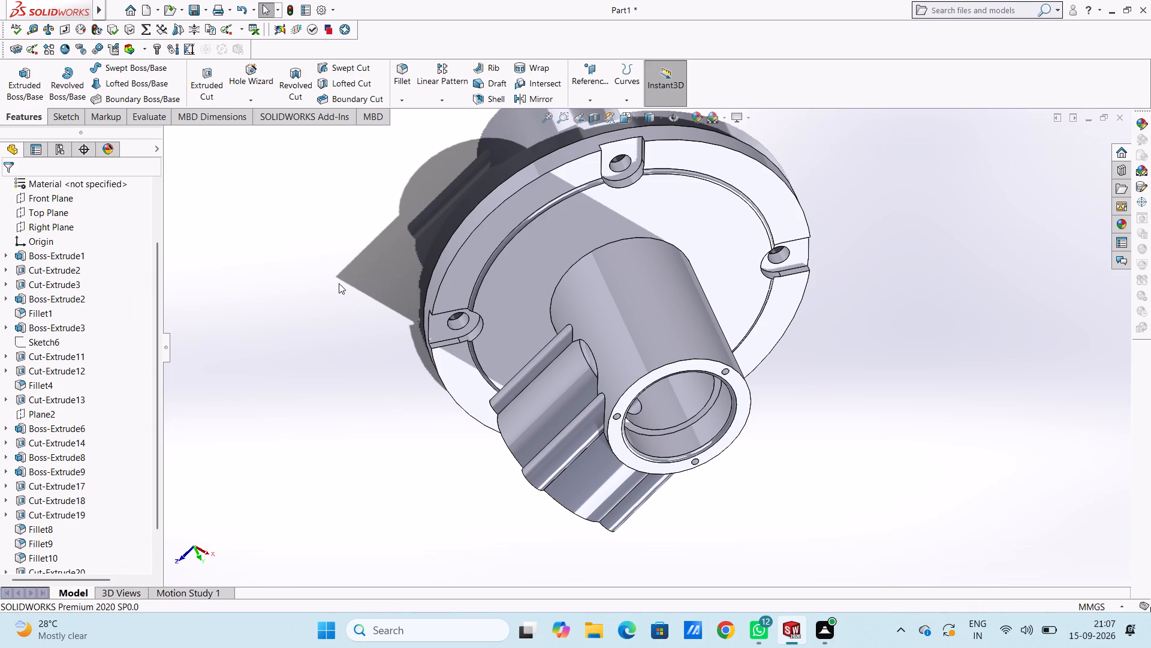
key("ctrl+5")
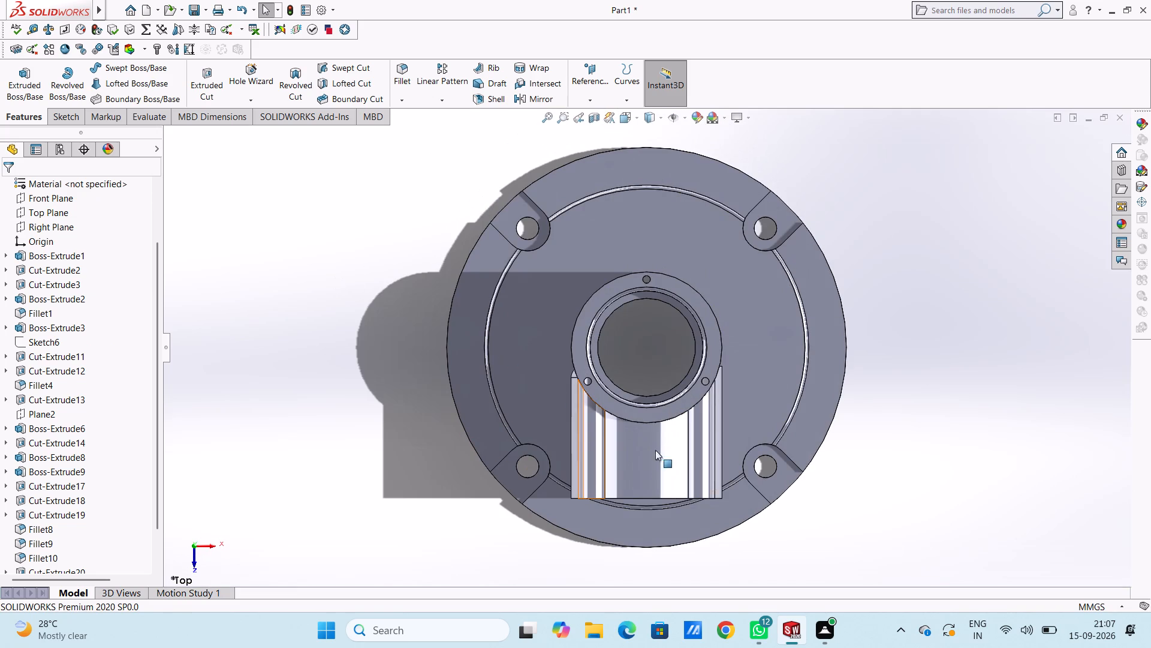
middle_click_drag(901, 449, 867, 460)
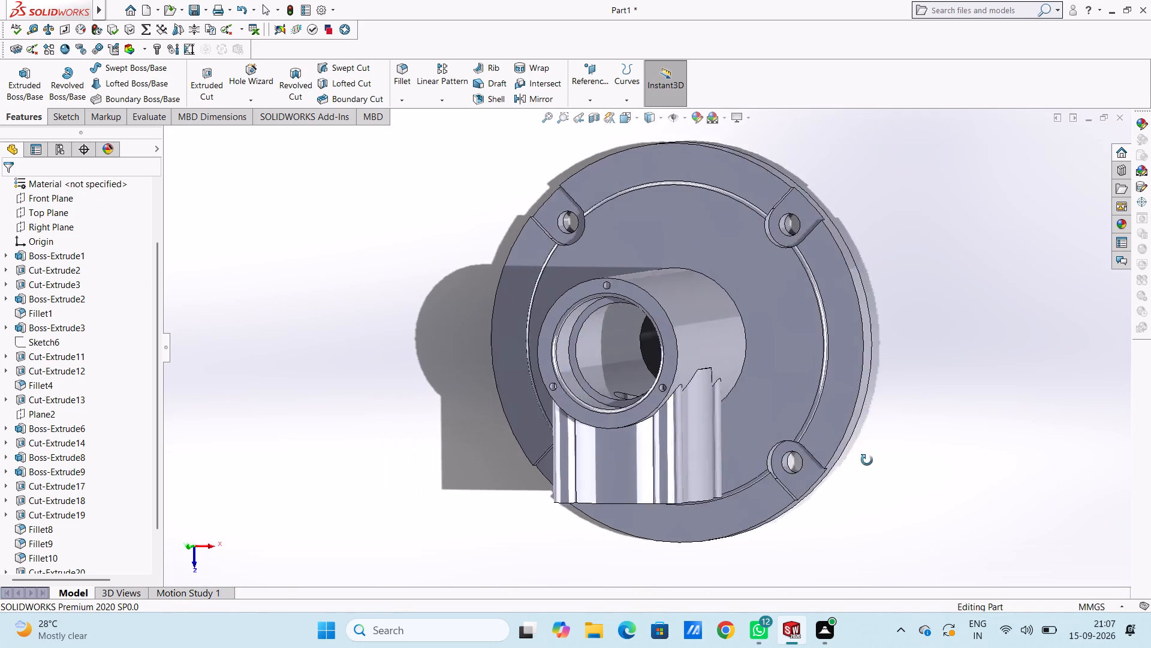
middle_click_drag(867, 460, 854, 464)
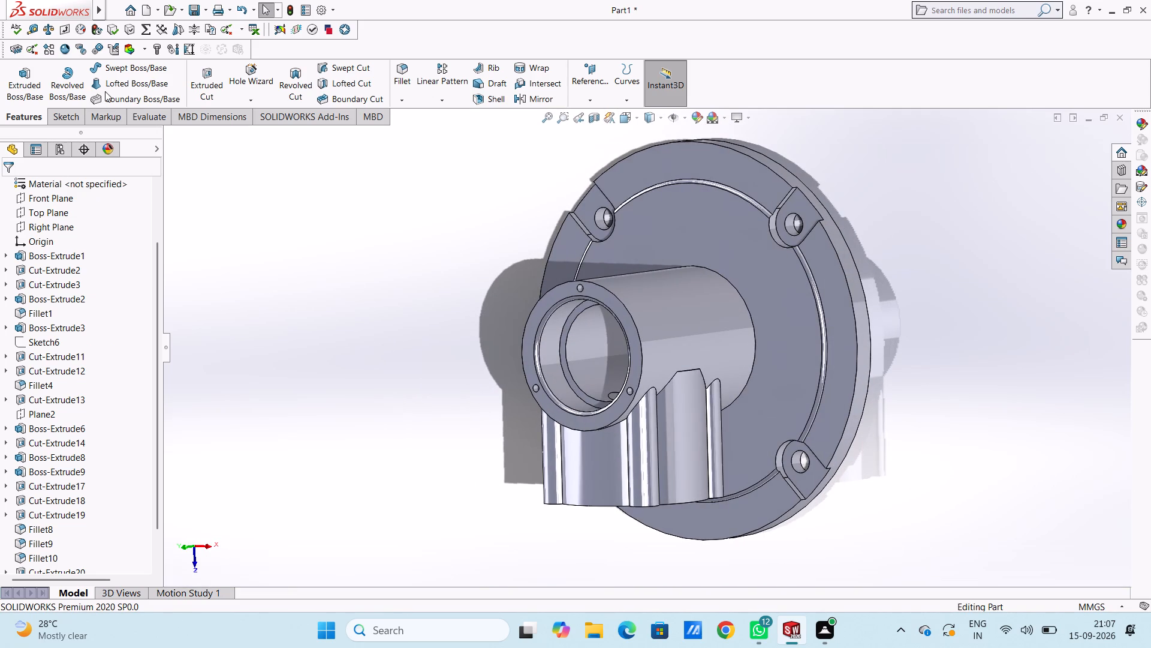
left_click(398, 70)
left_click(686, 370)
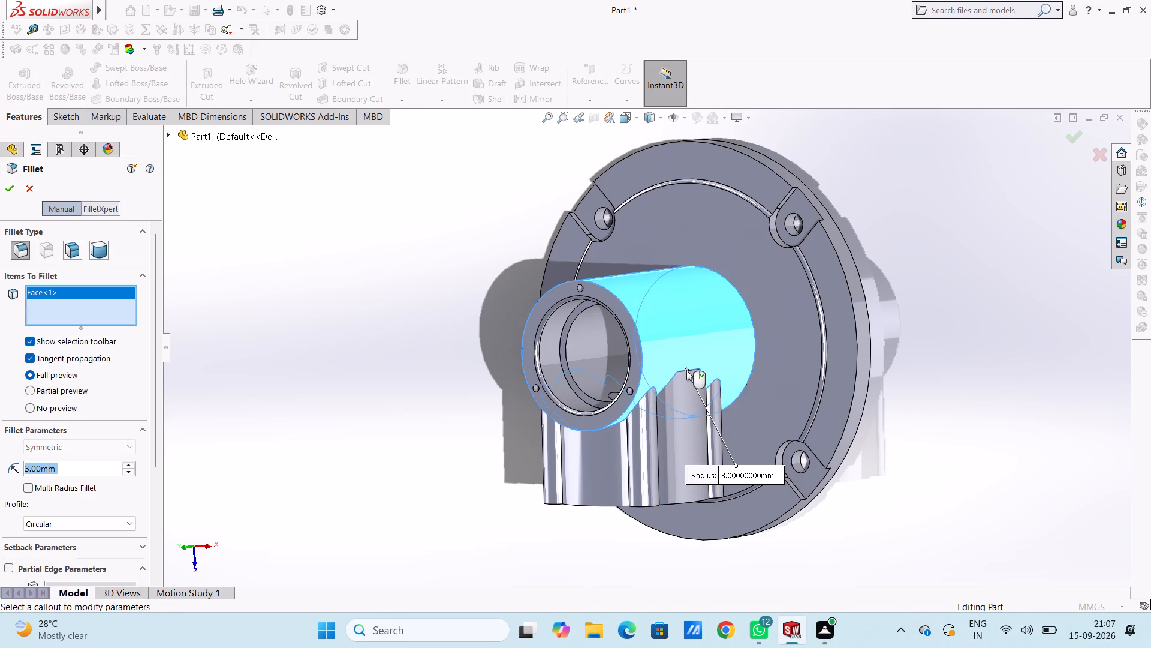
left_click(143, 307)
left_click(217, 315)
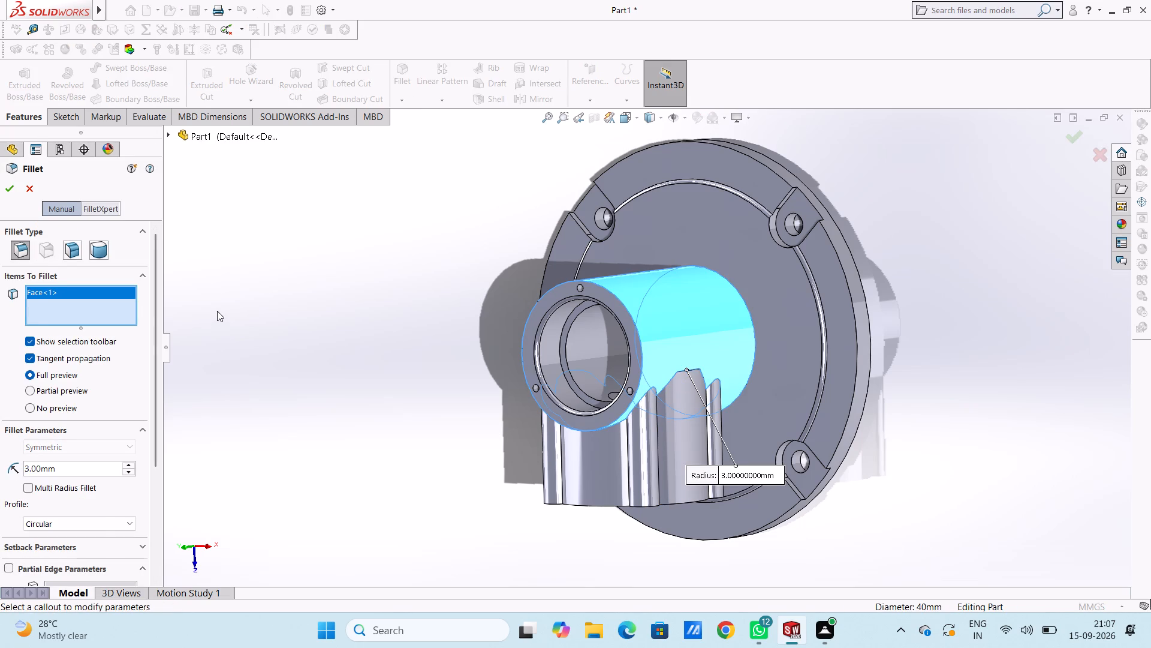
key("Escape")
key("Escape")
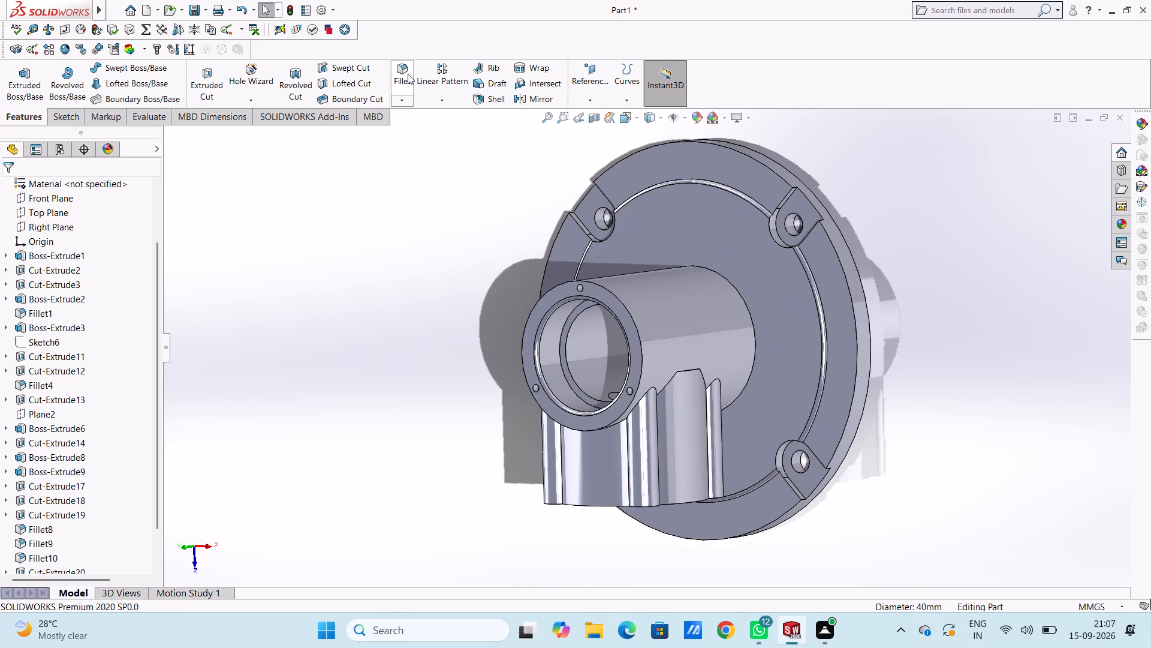
Fillet the matching edge between the ribs on the horizontal housing's opposite side with a 3 mm radius.
left_click(408, 74)
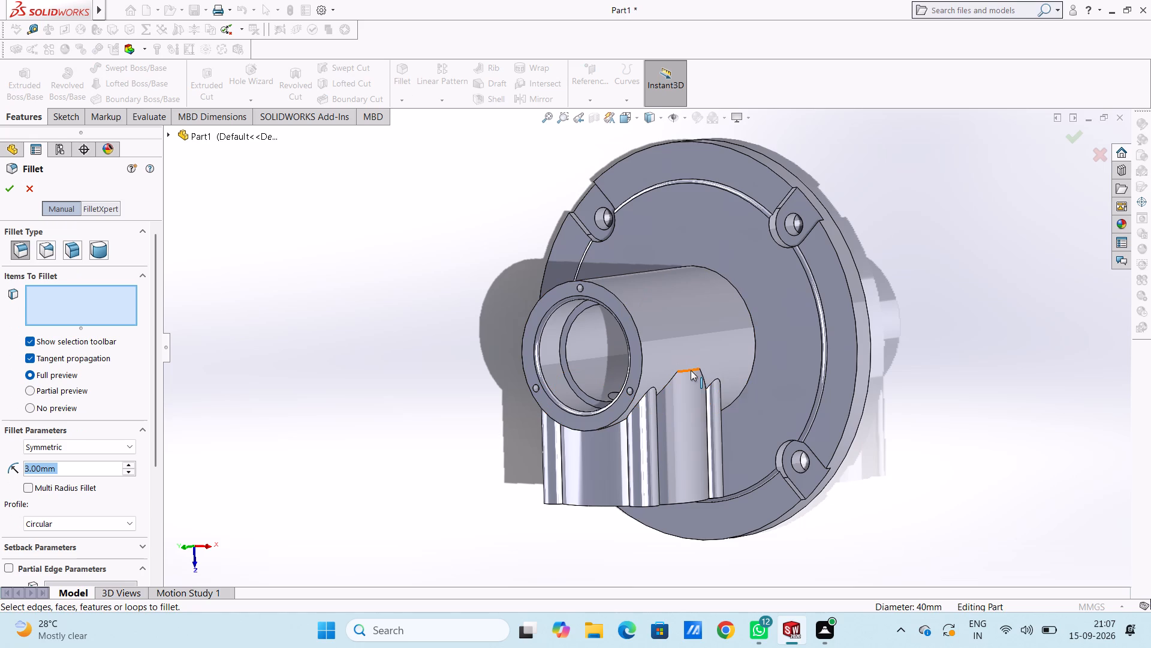
left_click(691, 370)
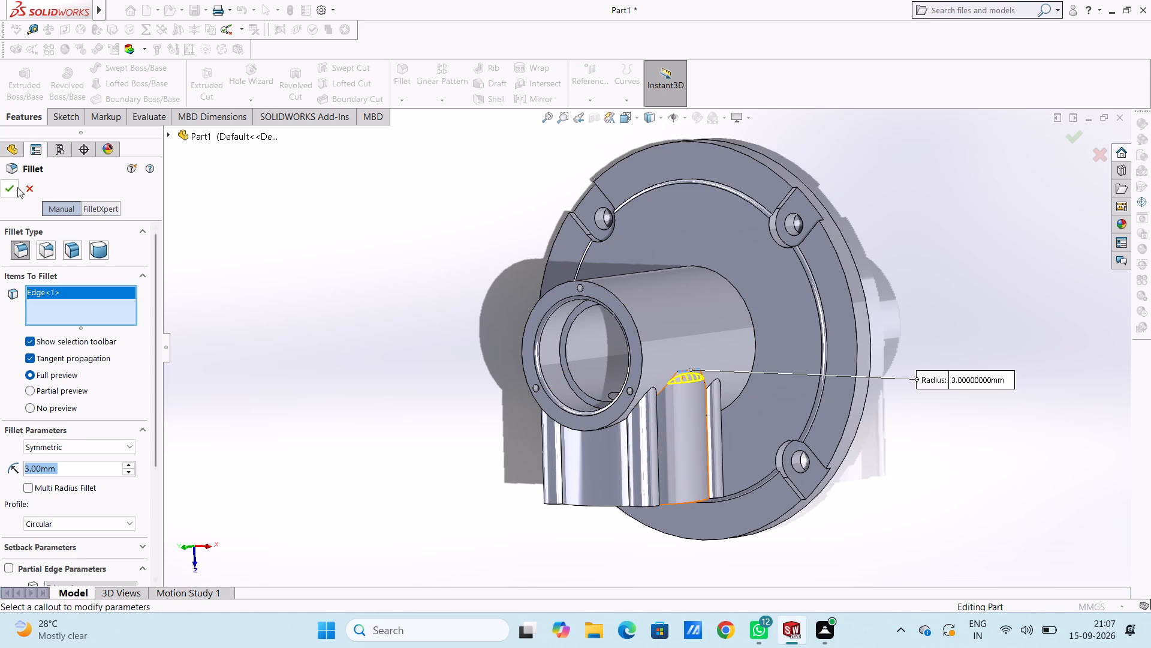
left_click(14, 188)
left_click(308, 290)
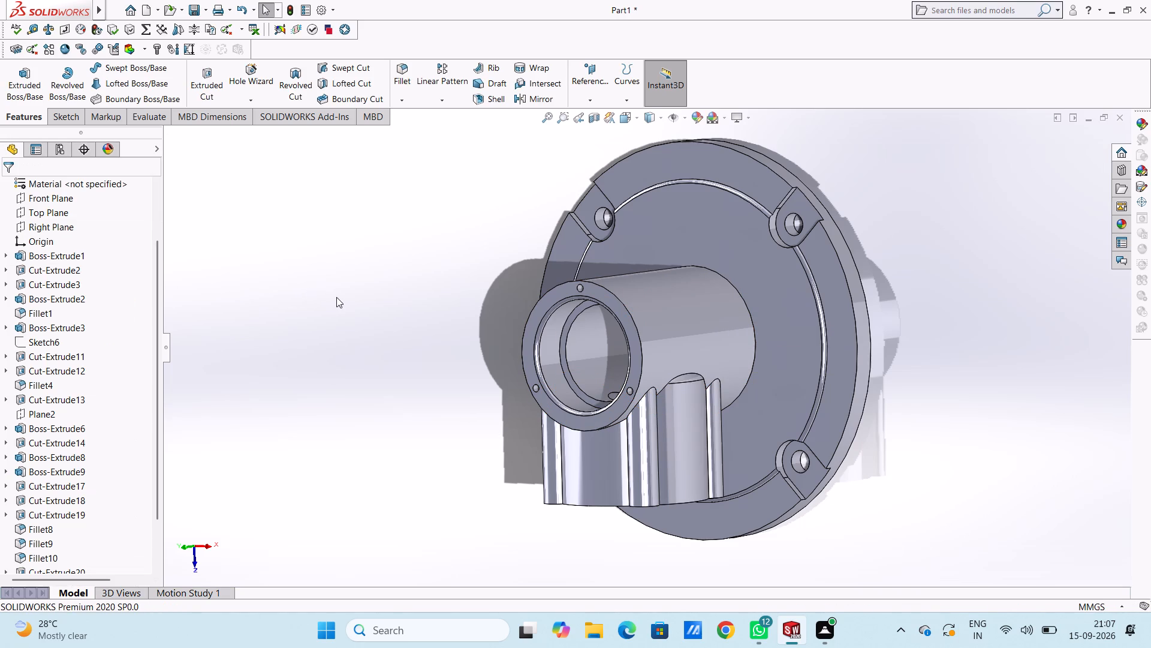
Recolour the whole part dark blue using the standard colour swatches, in an isometric view.
key("ctrl+5")
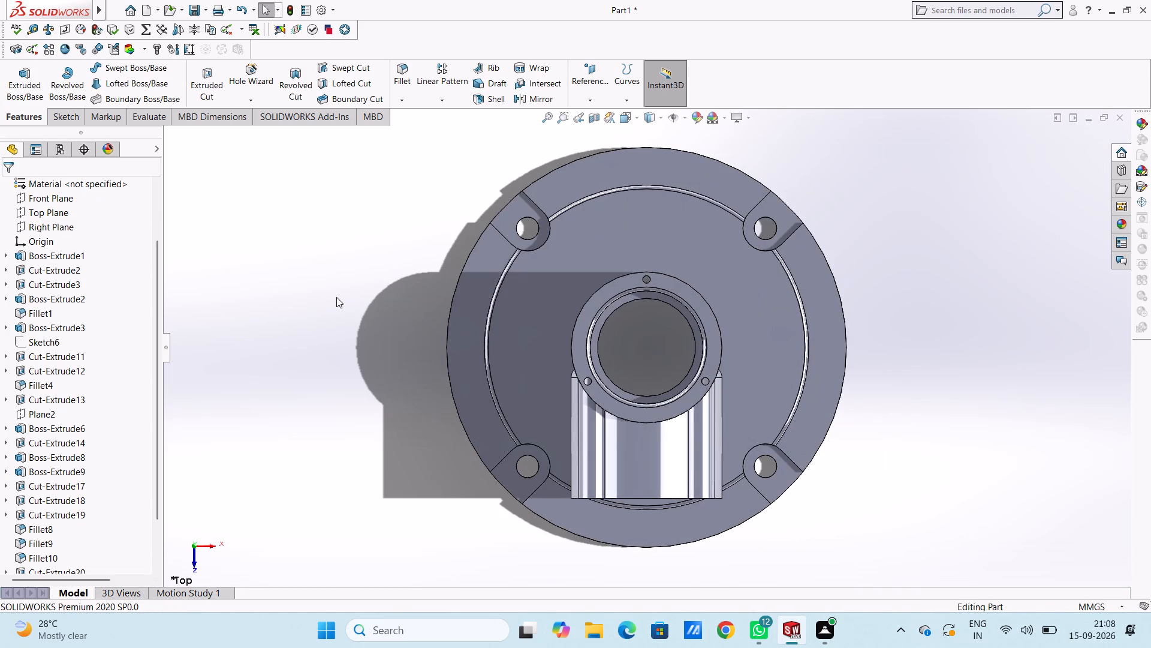
key("ctrl+7")
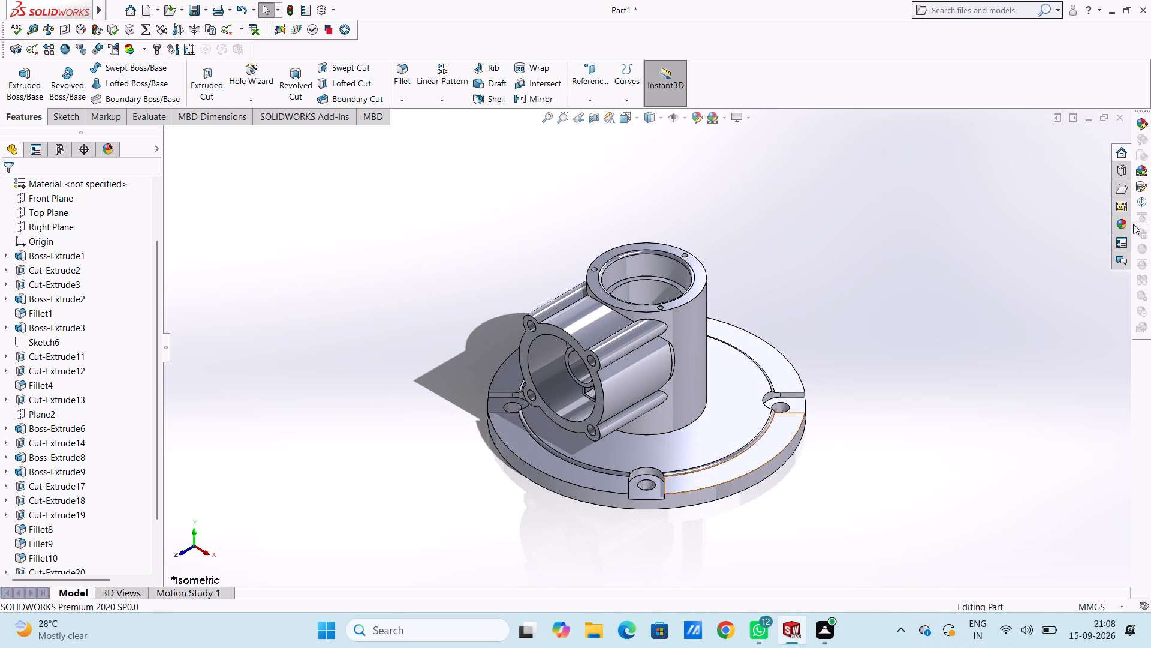
left_click(697, 115)
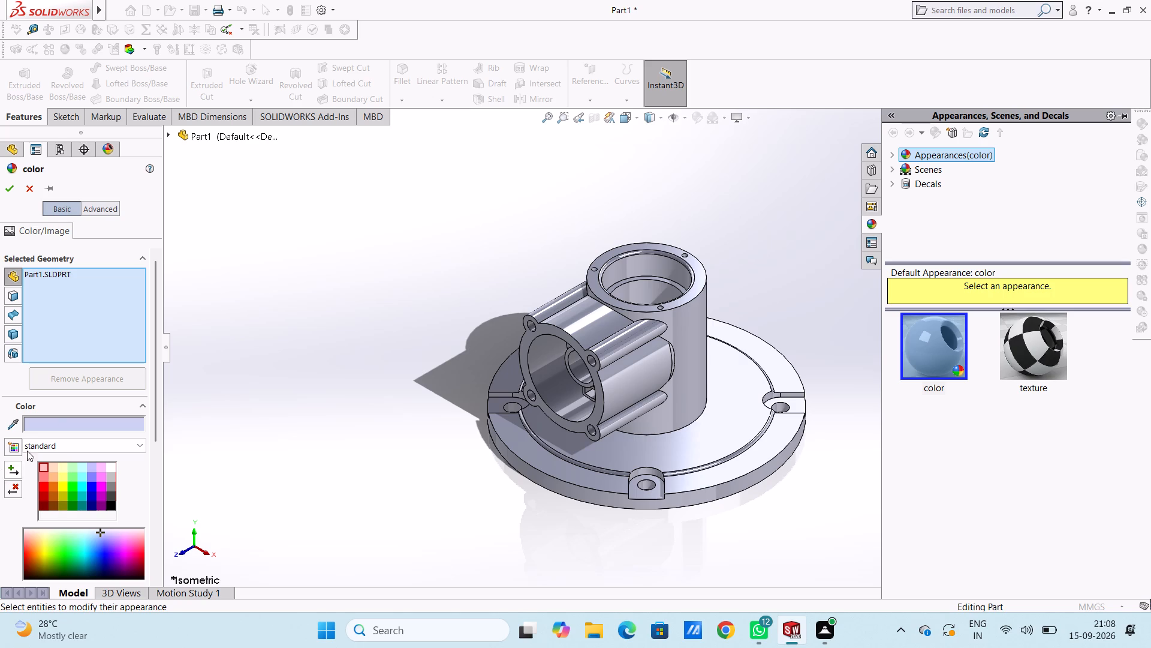
left_click(112, 506)
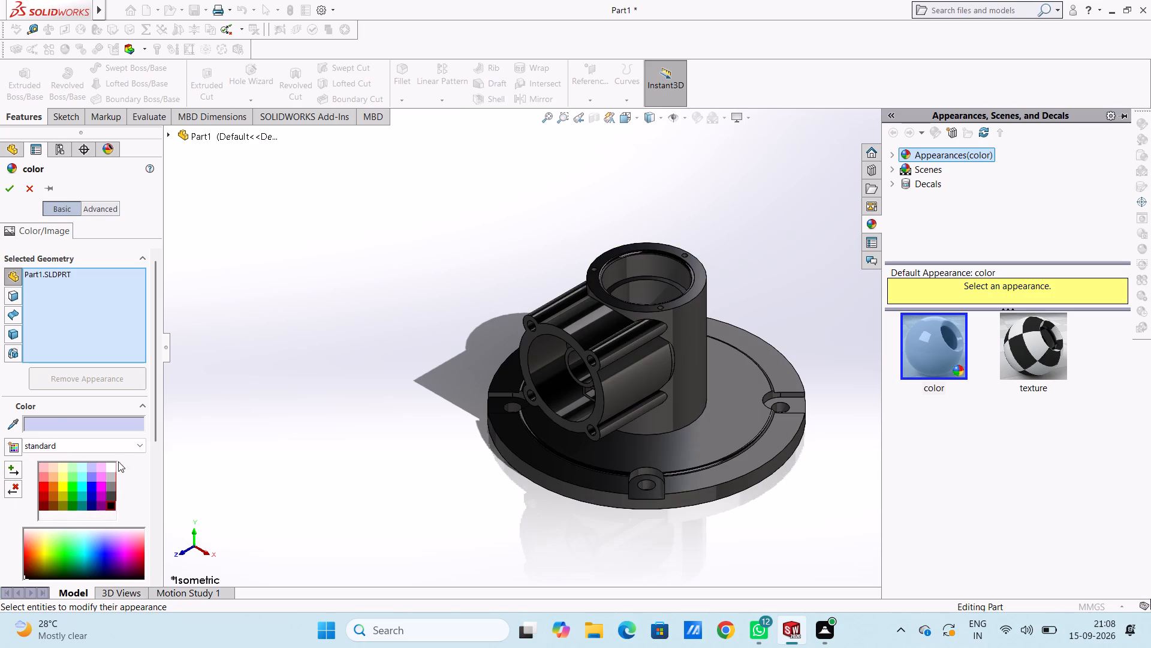
left_click(110, 488)
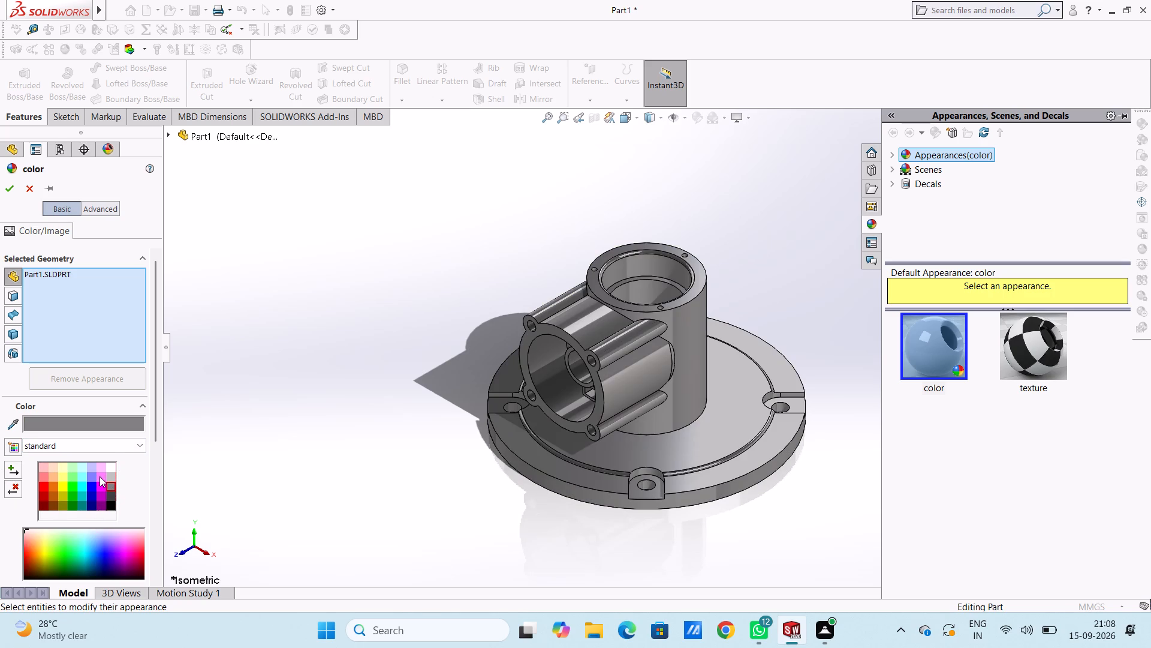
left_click(91, 476)
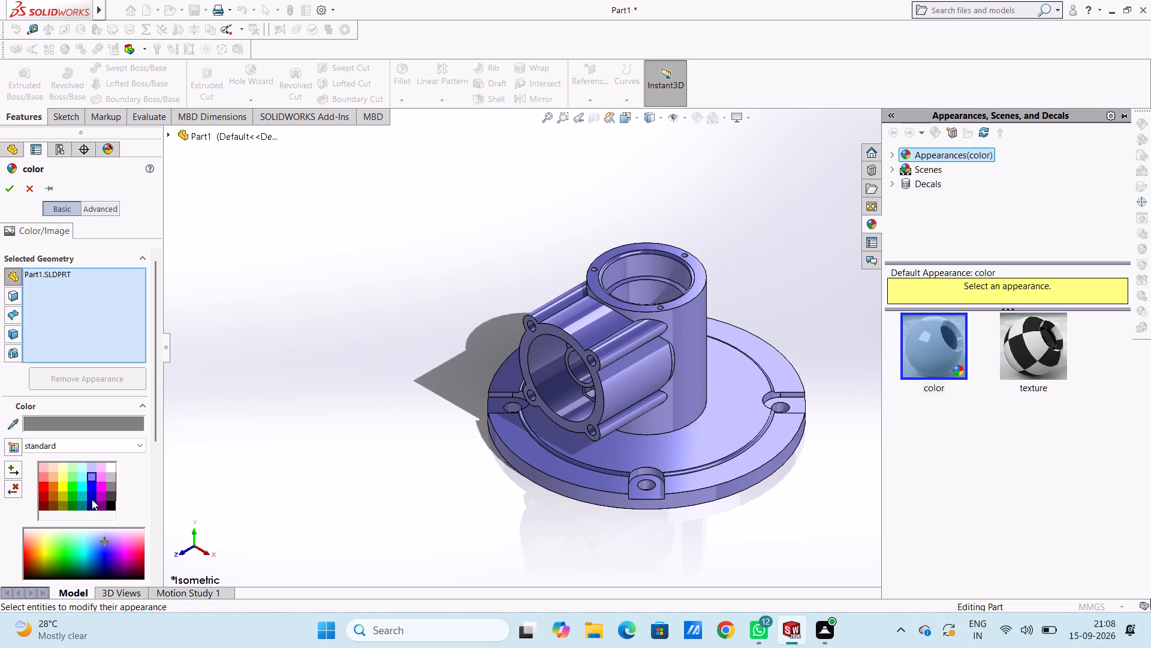
left_click(92, 495)
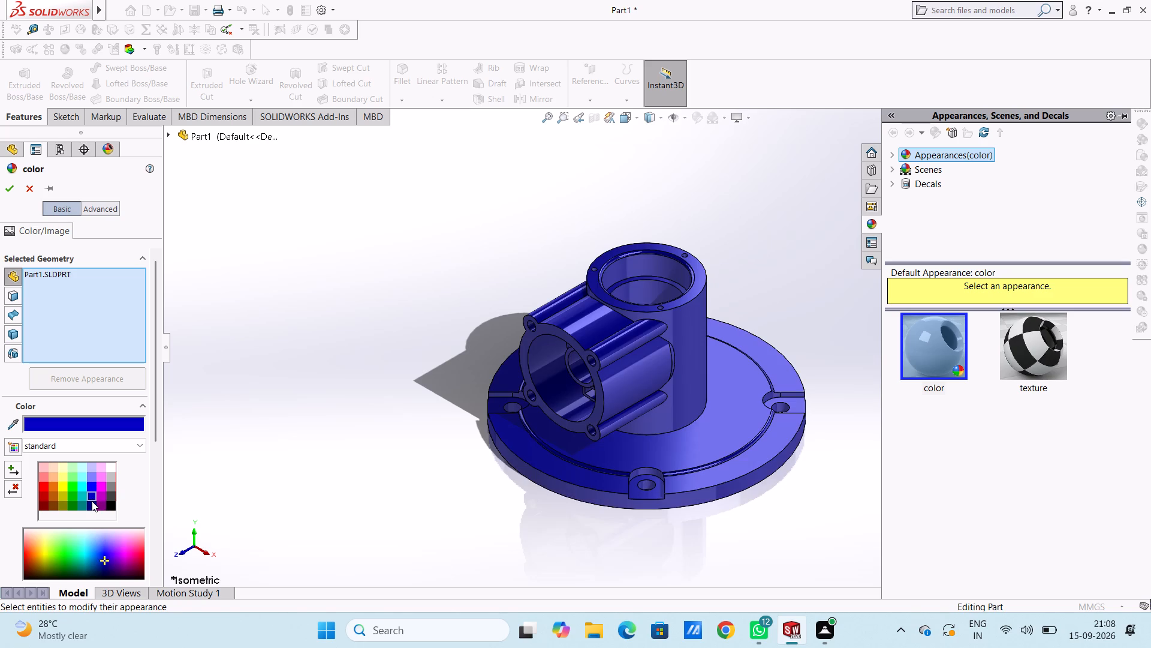
left_click(6, 193)
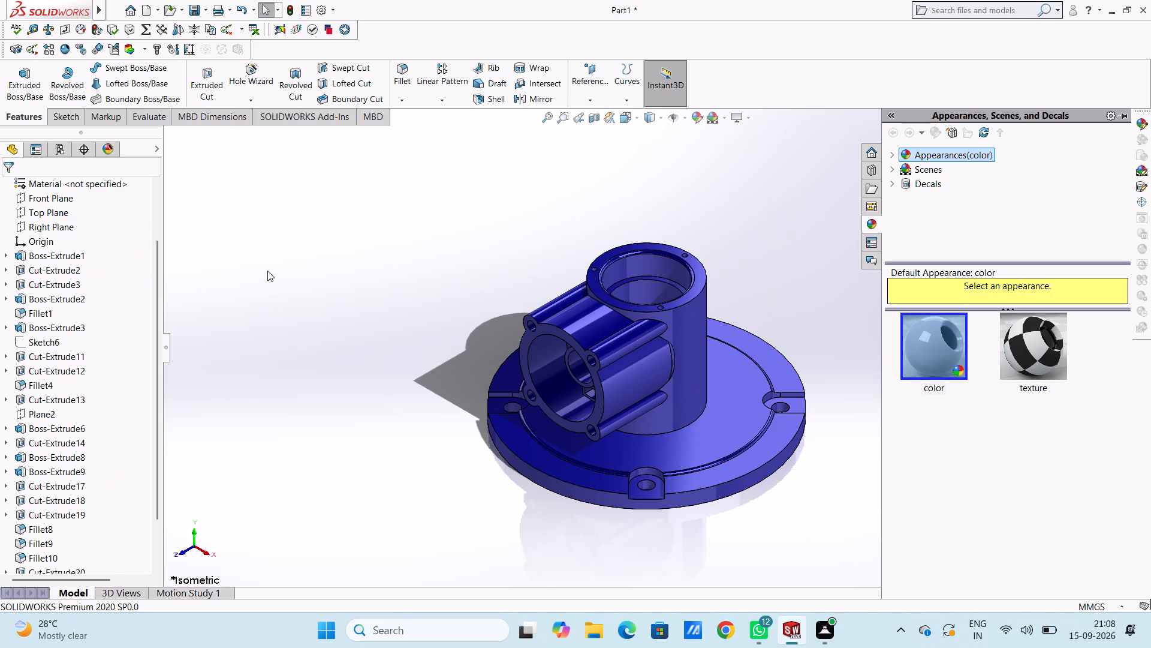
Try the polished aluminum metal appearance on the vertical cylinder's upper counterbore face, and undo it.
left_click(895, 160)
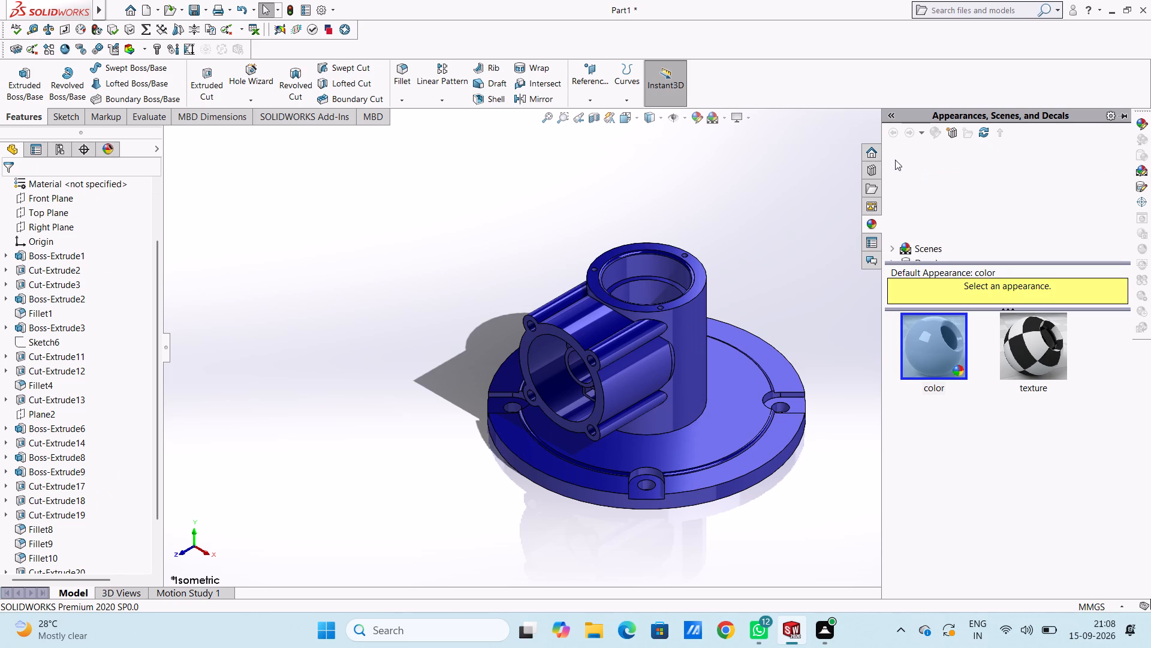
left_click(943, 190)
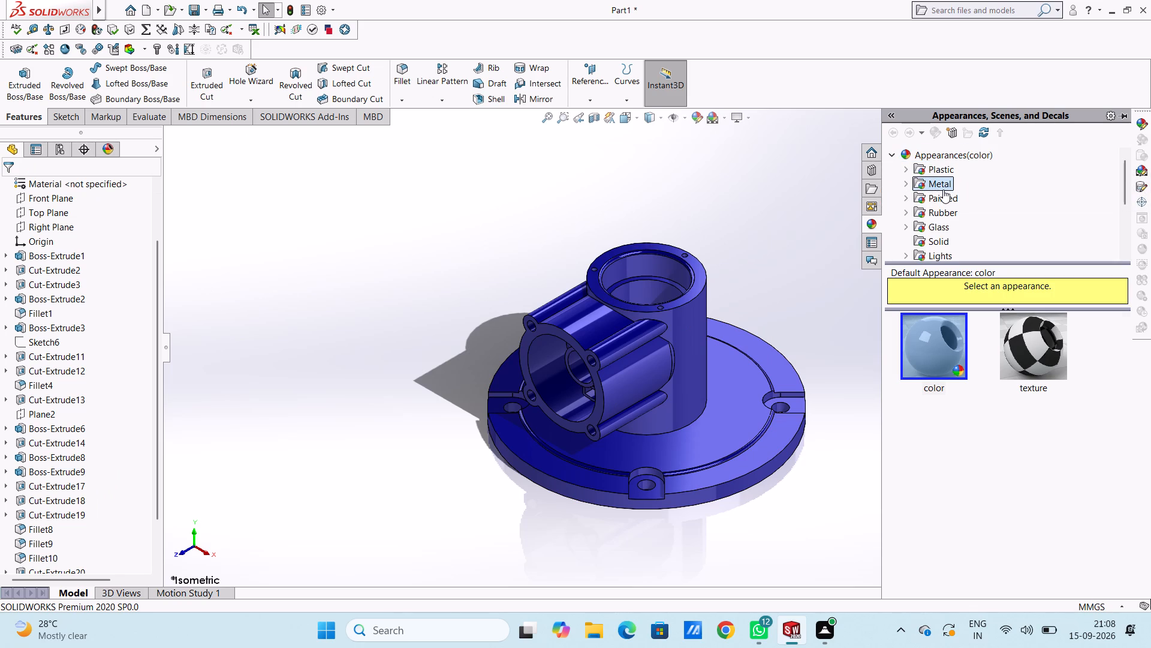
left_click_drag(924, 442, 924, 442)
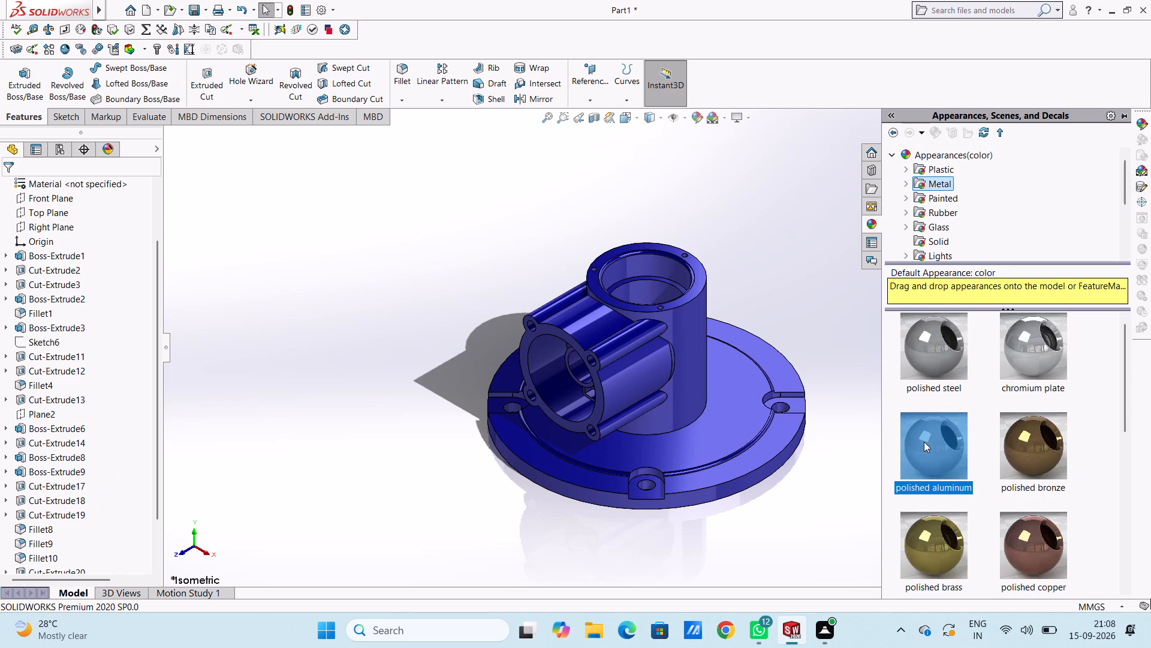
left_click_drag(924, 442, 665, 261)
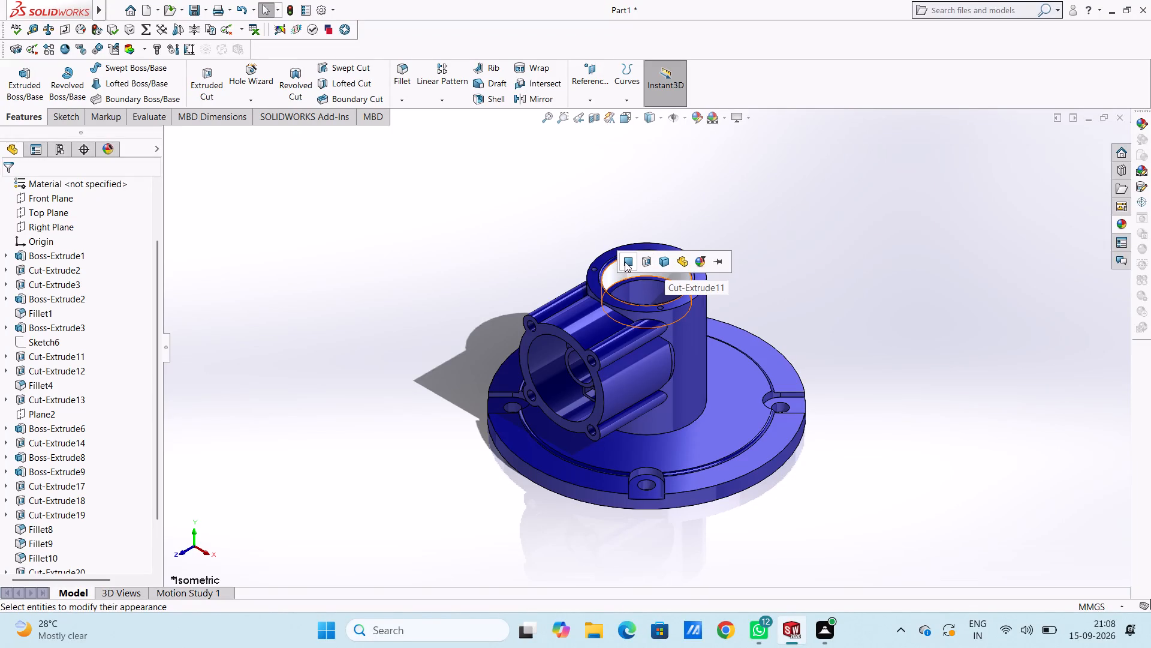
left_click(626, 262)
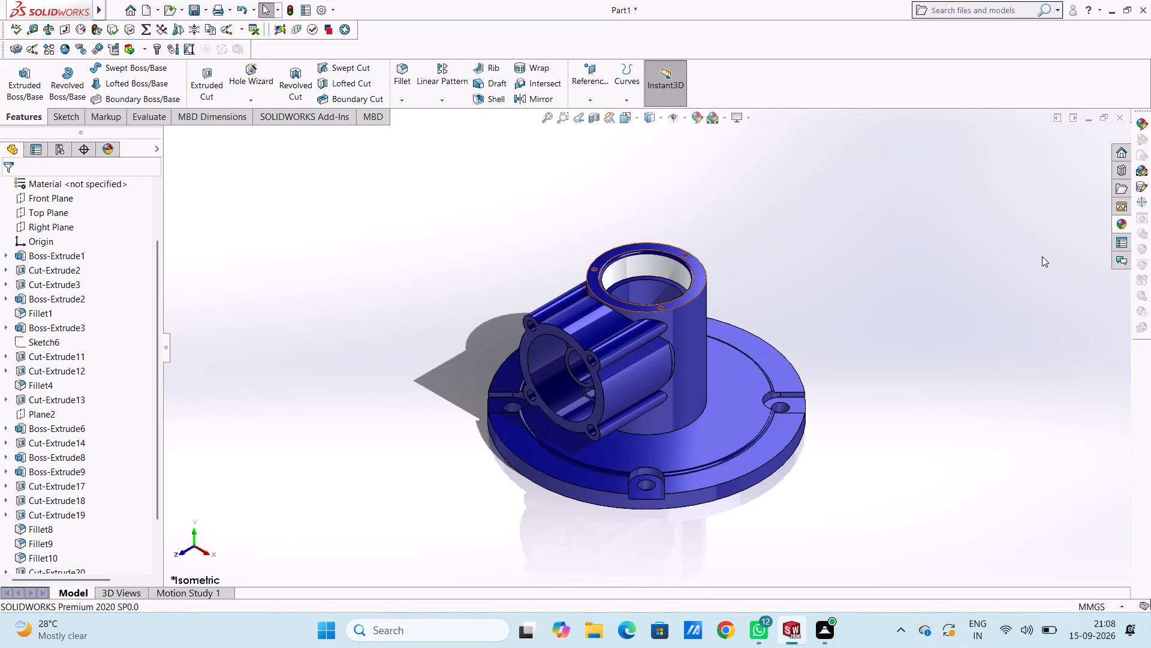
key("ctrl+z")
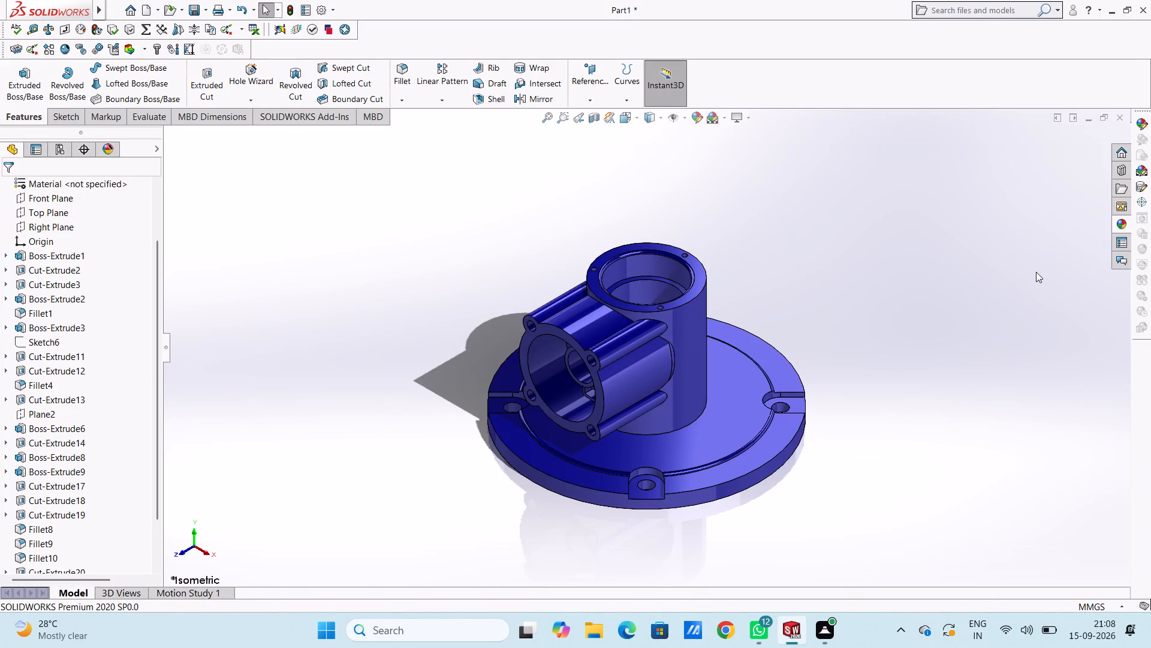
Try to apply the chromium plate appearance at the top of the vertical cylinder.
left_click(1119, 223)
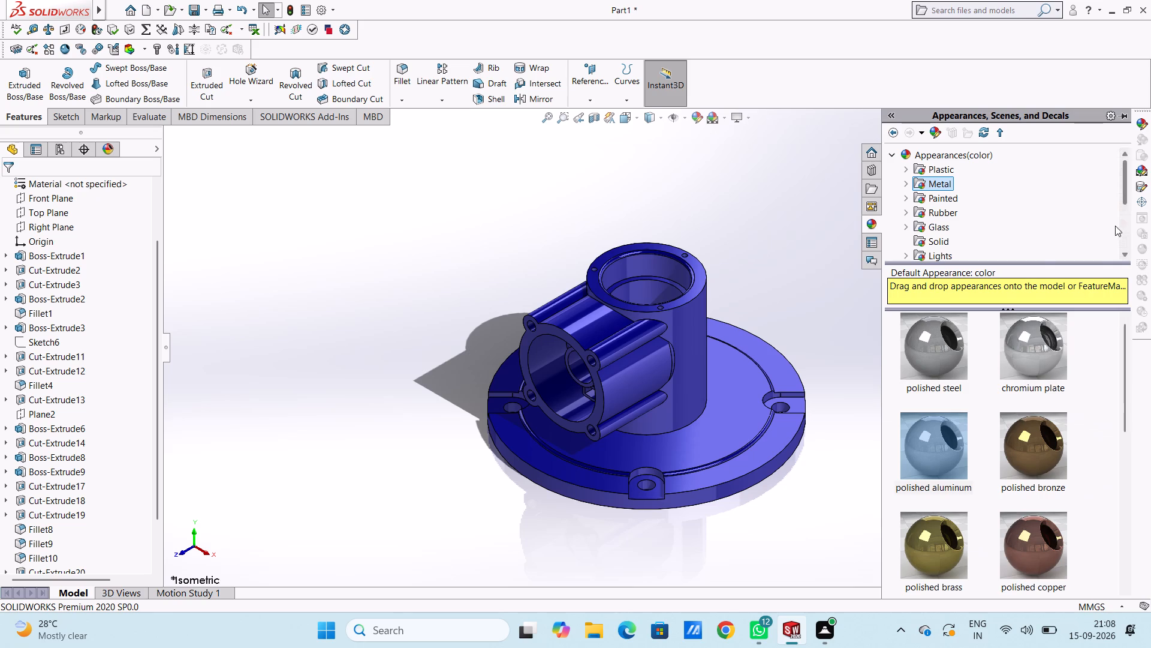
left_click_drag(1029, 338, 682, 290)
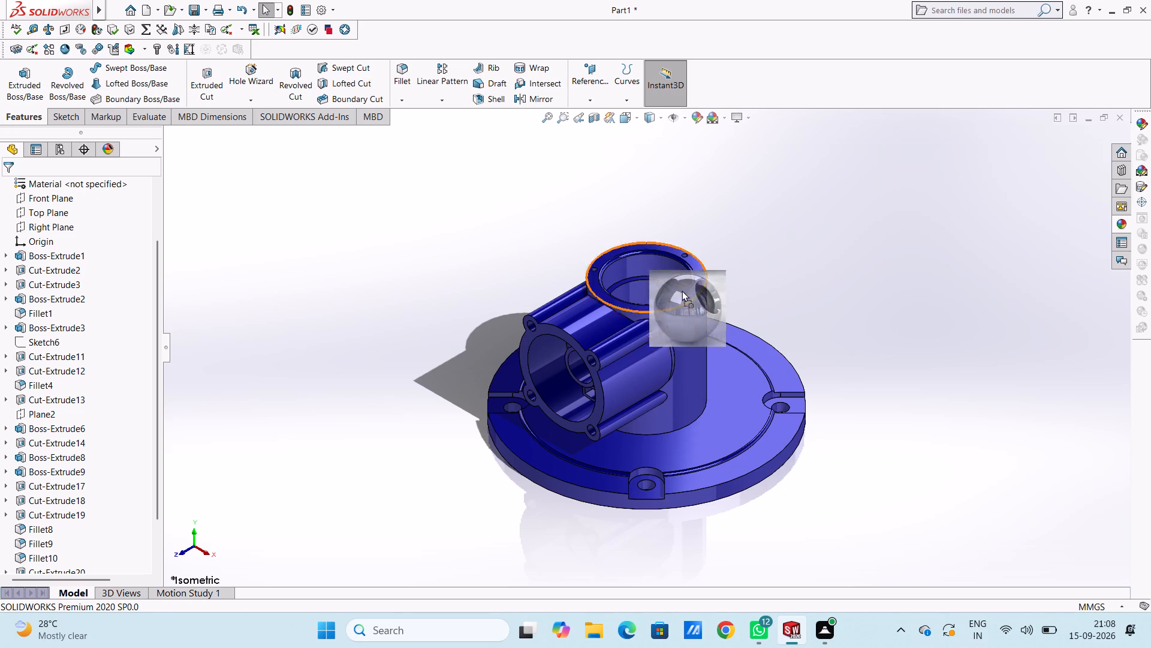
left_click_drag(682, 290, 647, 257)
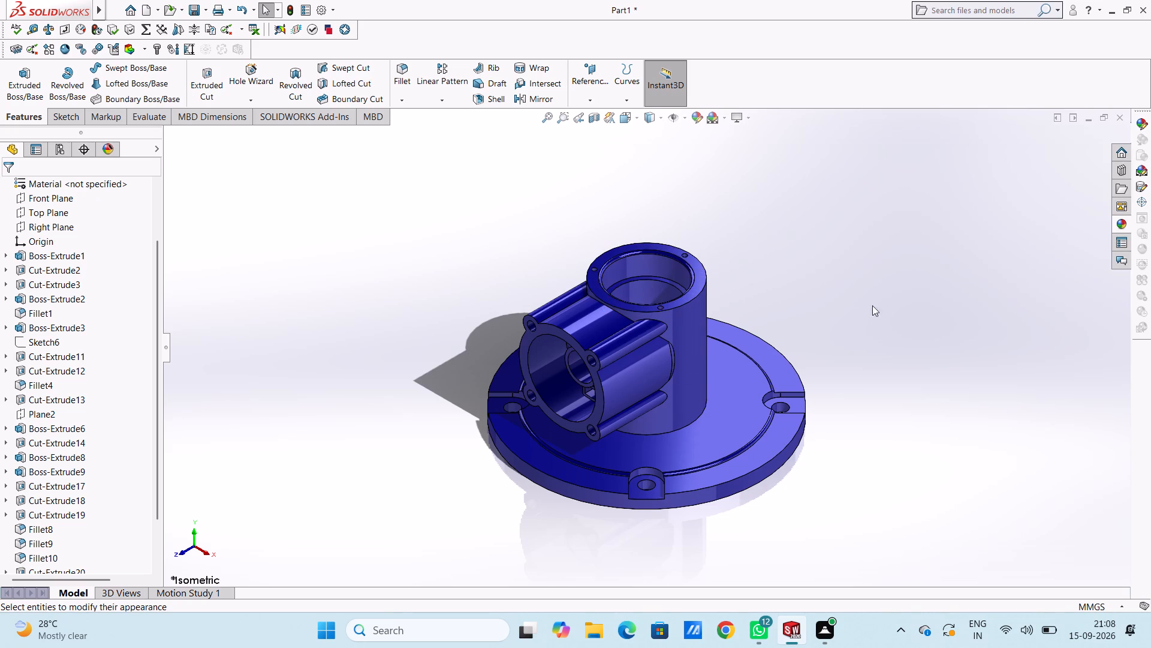
Apply the polished silver metal appearance to only the vertical cylinder's upper counterbore face.
left_click(1120, 220)
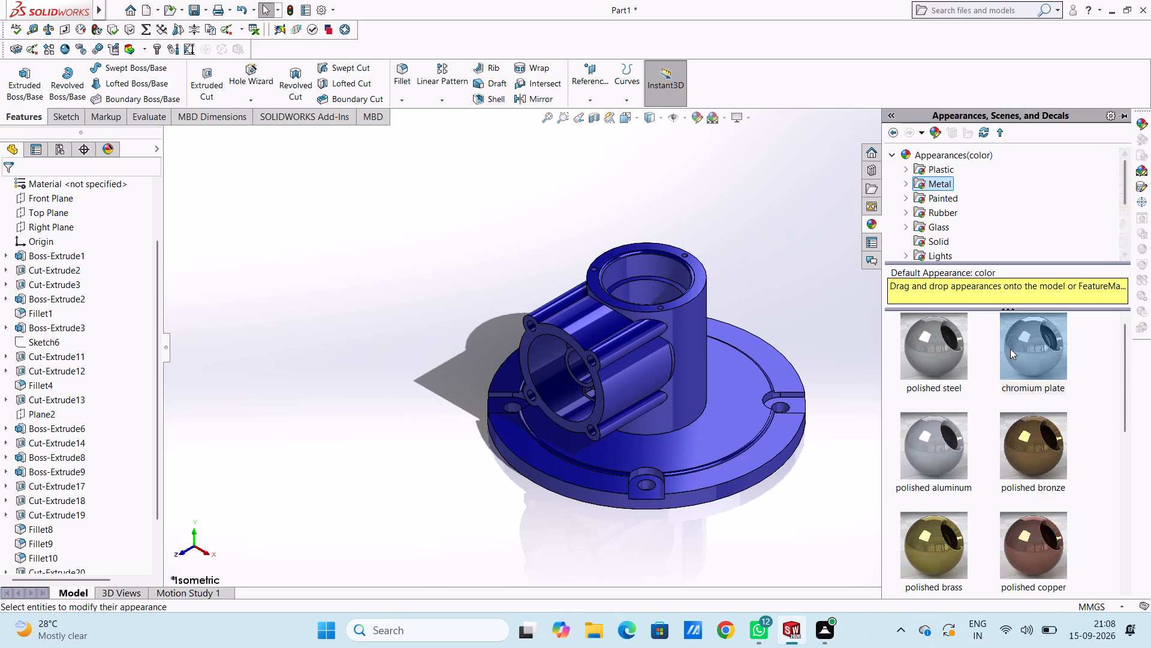
scroll(938, 455, "down", 3)
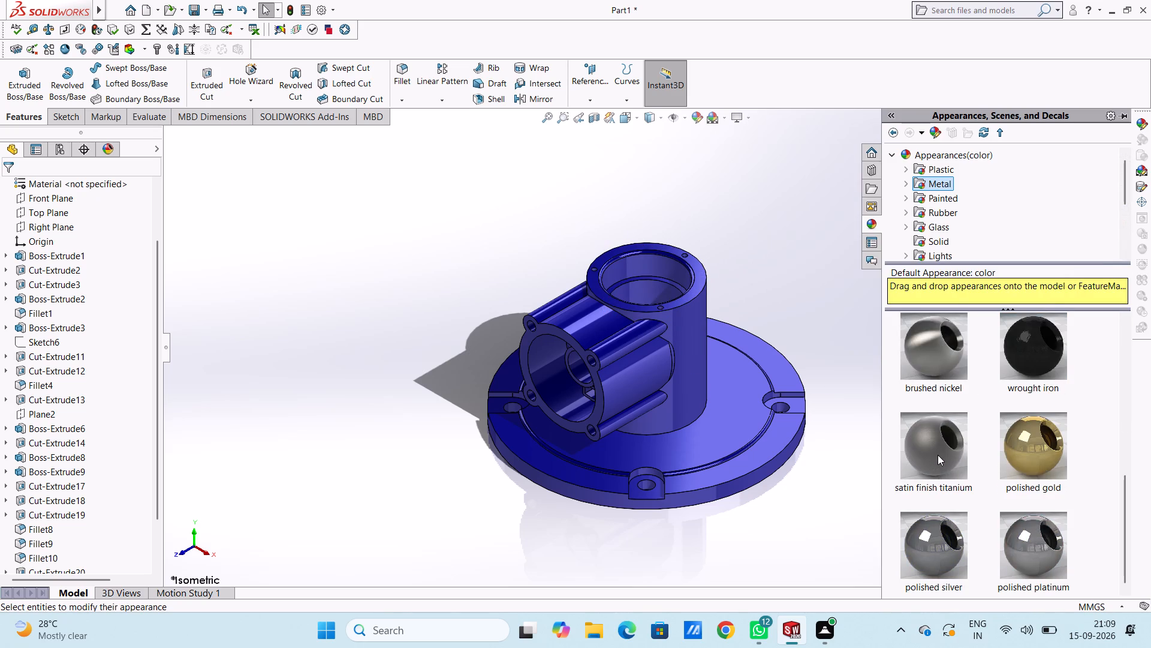
left_click_drag(935, 446, 654, 276)
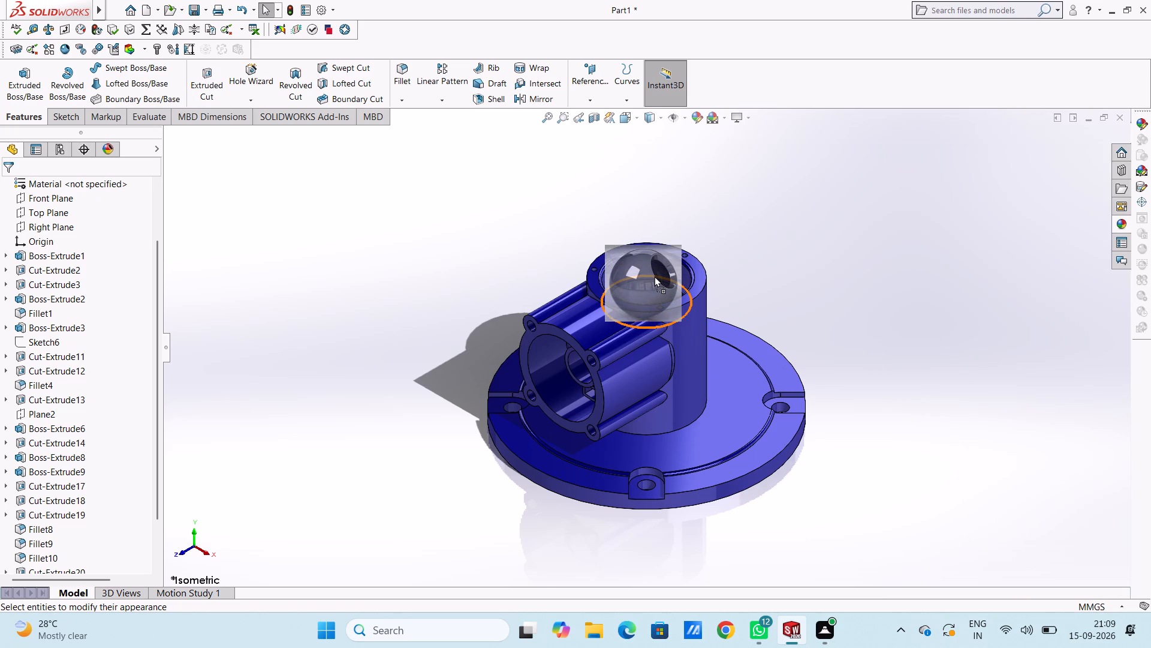
left_click_drag(654, 276, 655, 265)
left_click(651, 266)
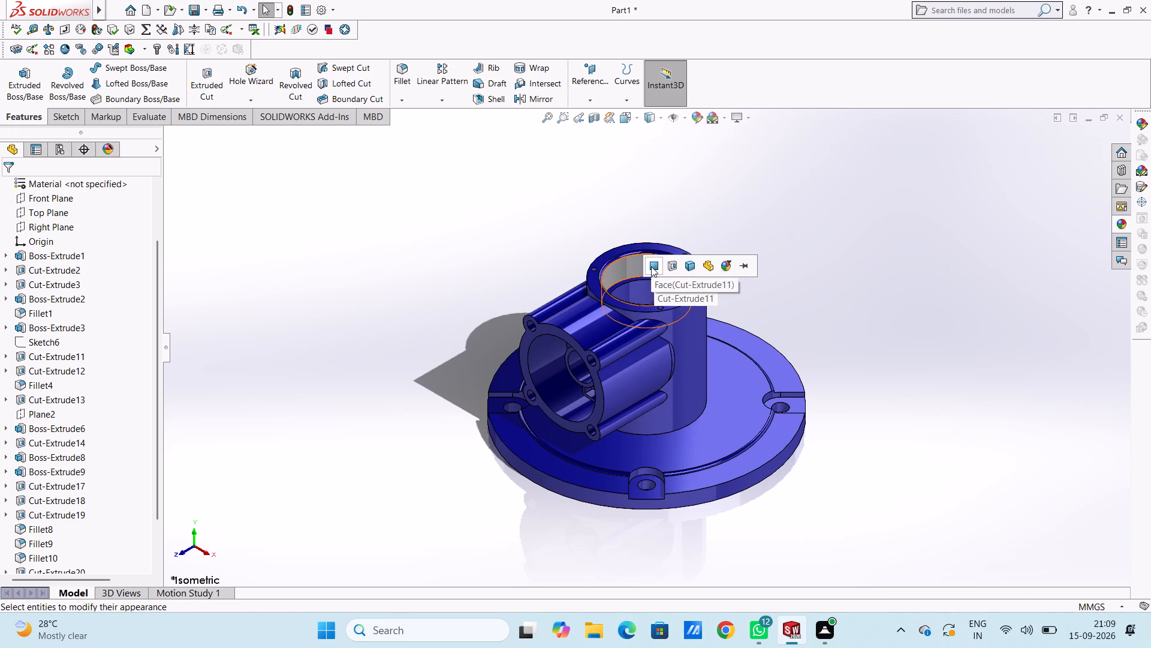
Apply polished silver to the vertical cylinder's narrower bore face, below the counterbore ledge.
left_click(1119, 224)
left_click_drag(952, 458, 683, 281)
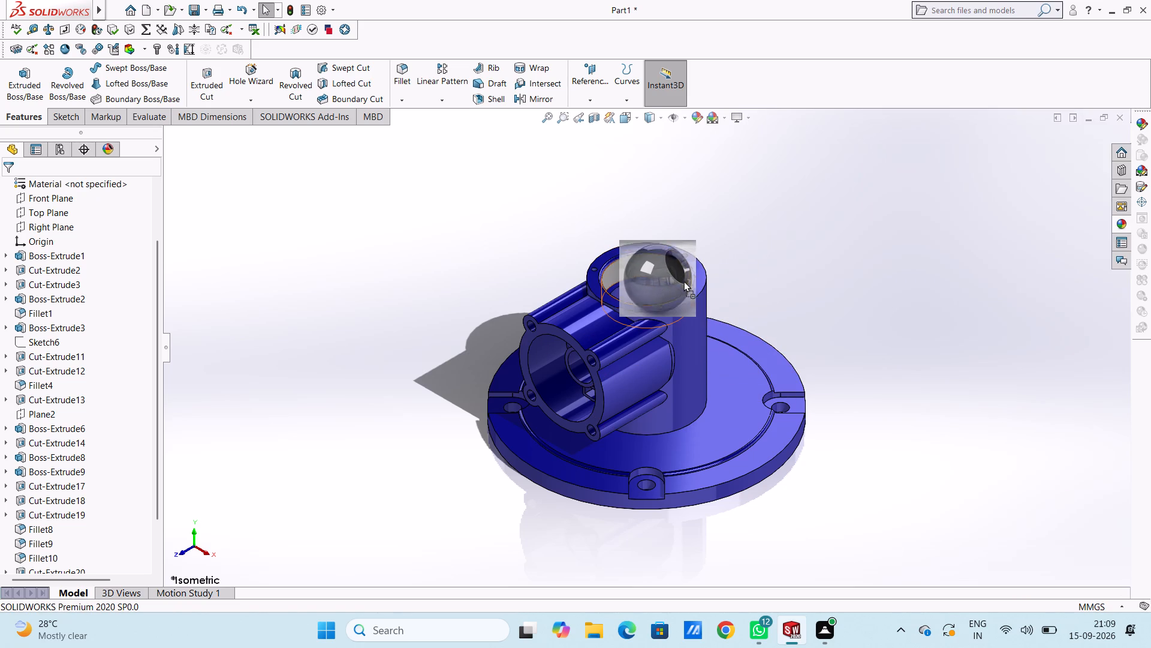
left_click_drag(683, 281, 672, 295)
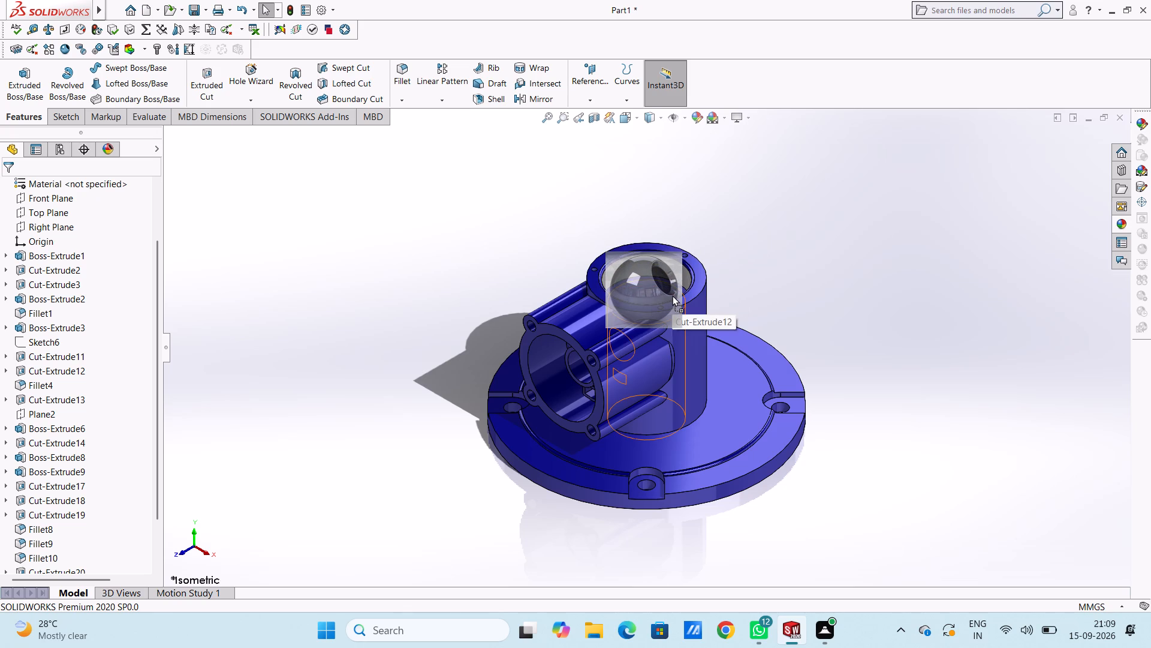
left_click_drag(672, 295, 671, 295)
left_click(669, 295)
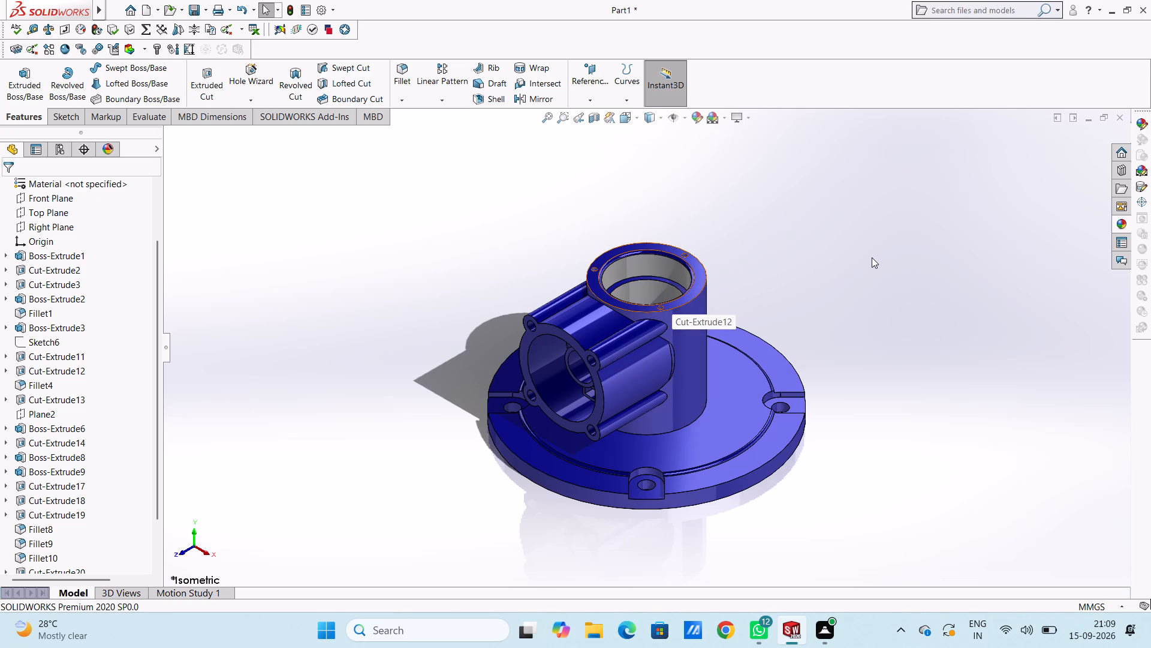
Apply polished silver to the large bore face of the horizontal housing.
left_click(1117, 223)
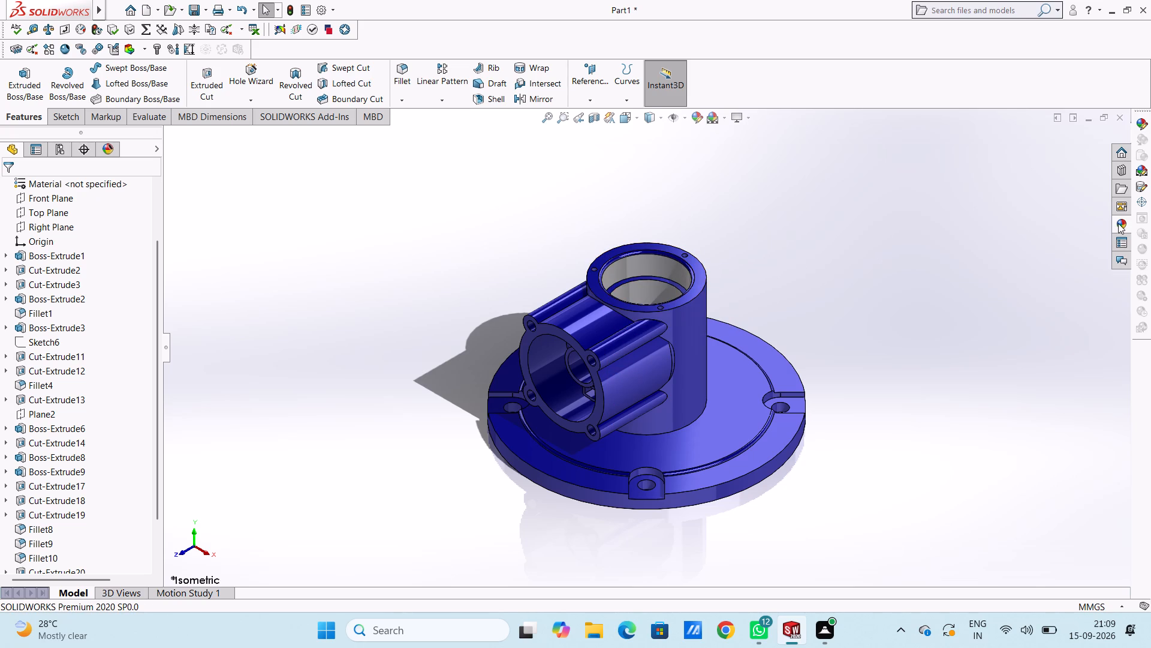
left_click_drag(924, 462, 647, 413)
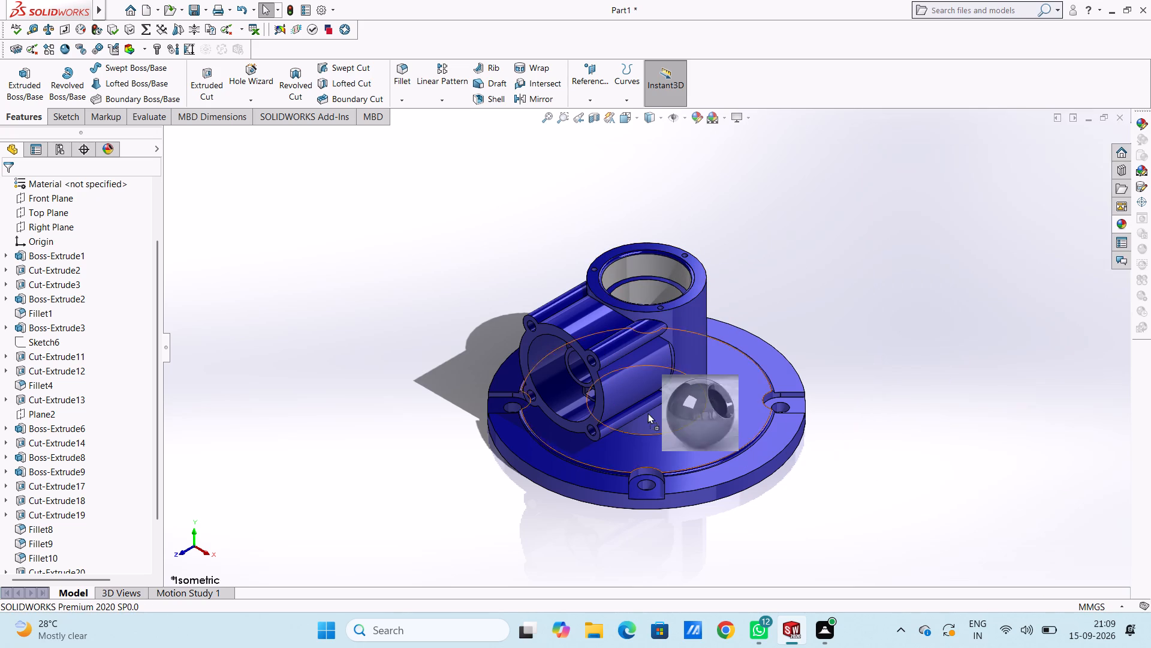
left_click_drag(647, 413, 560, 380)
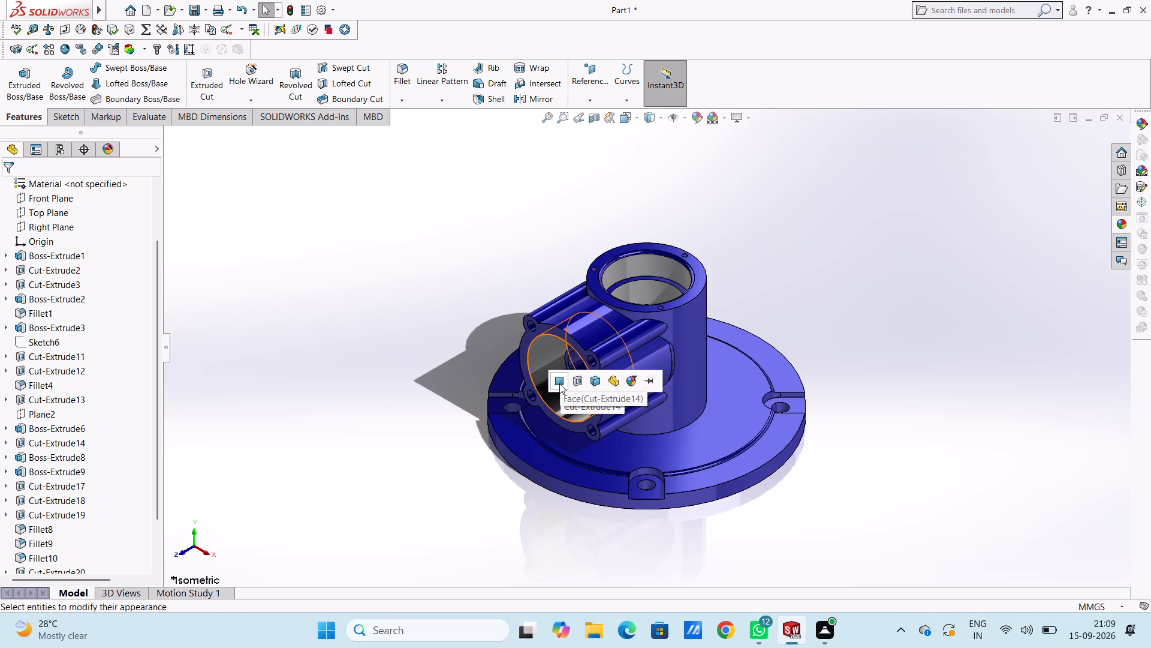
left_click(559, 383)
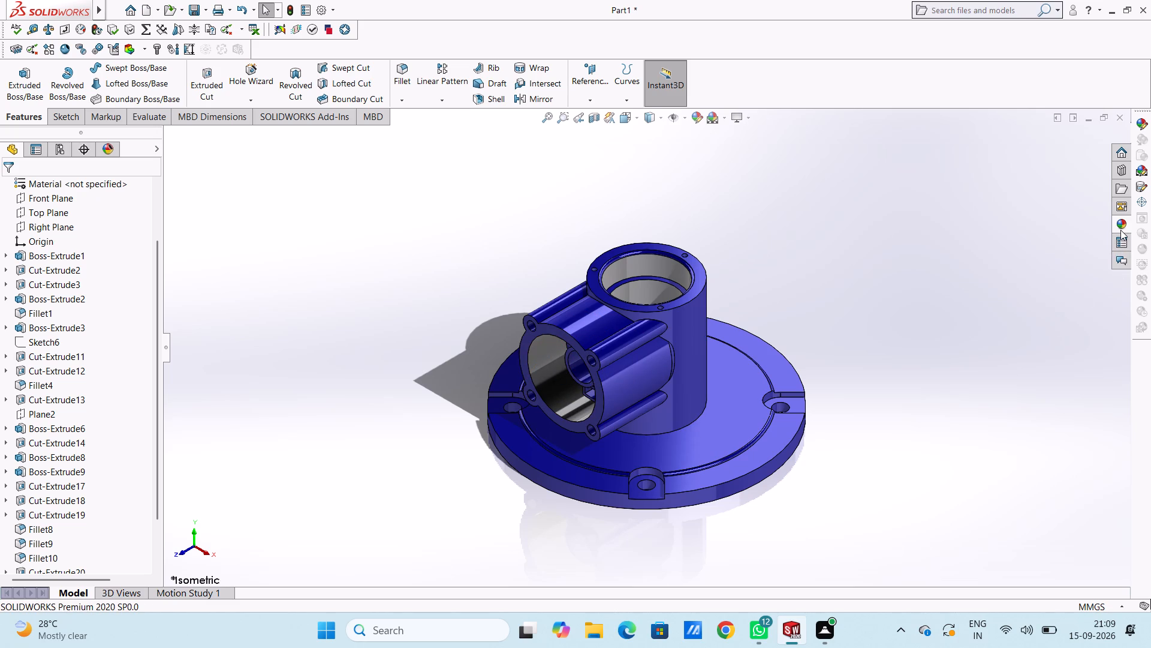
Apply polished silver to the inner face seen at the far end of the horizontal housing's bore.
left_click(1122, 227)
left_click_drag(947, 443, 587, 391)
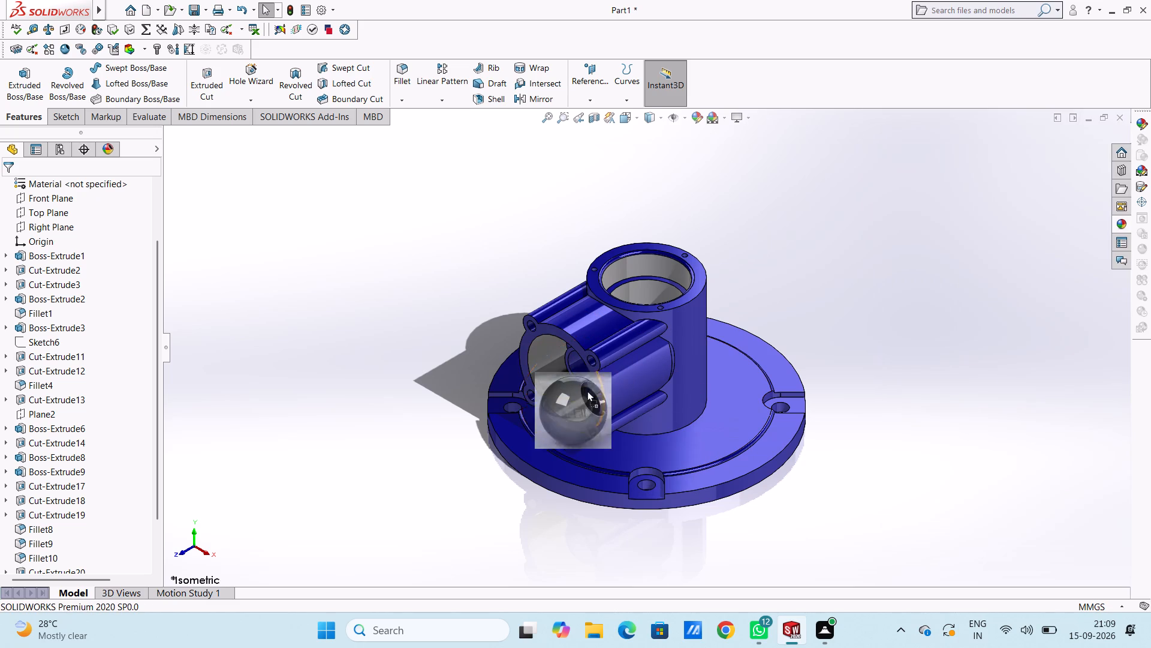
left_click_drag(587, 391, 577, 364)
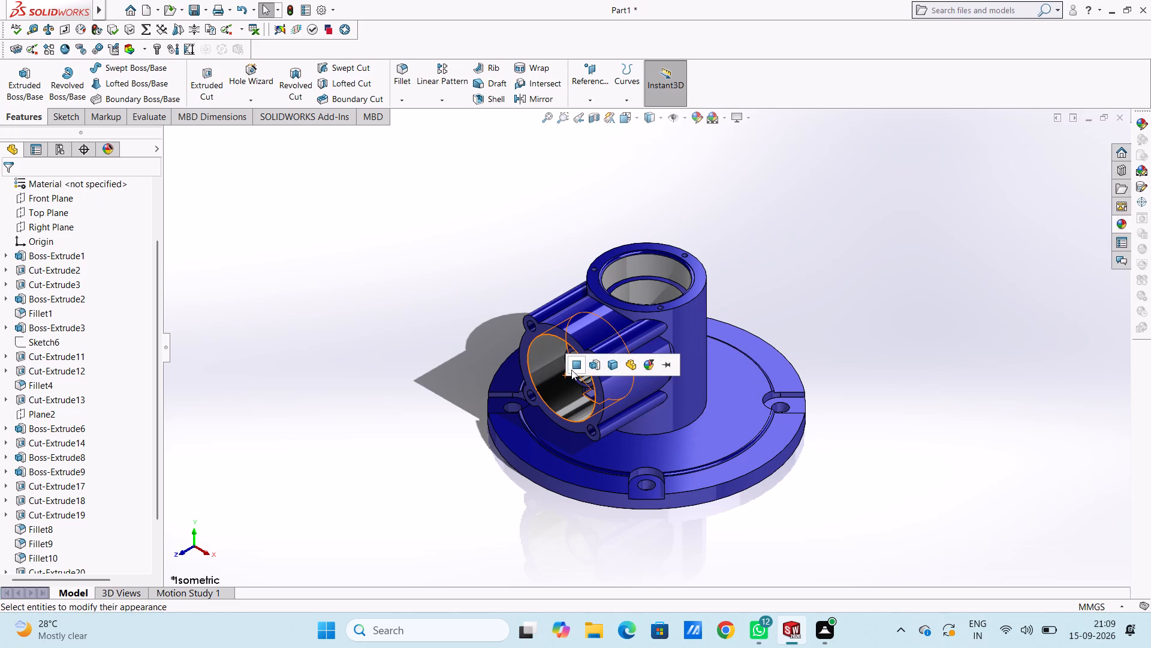
left_click(572, 369)
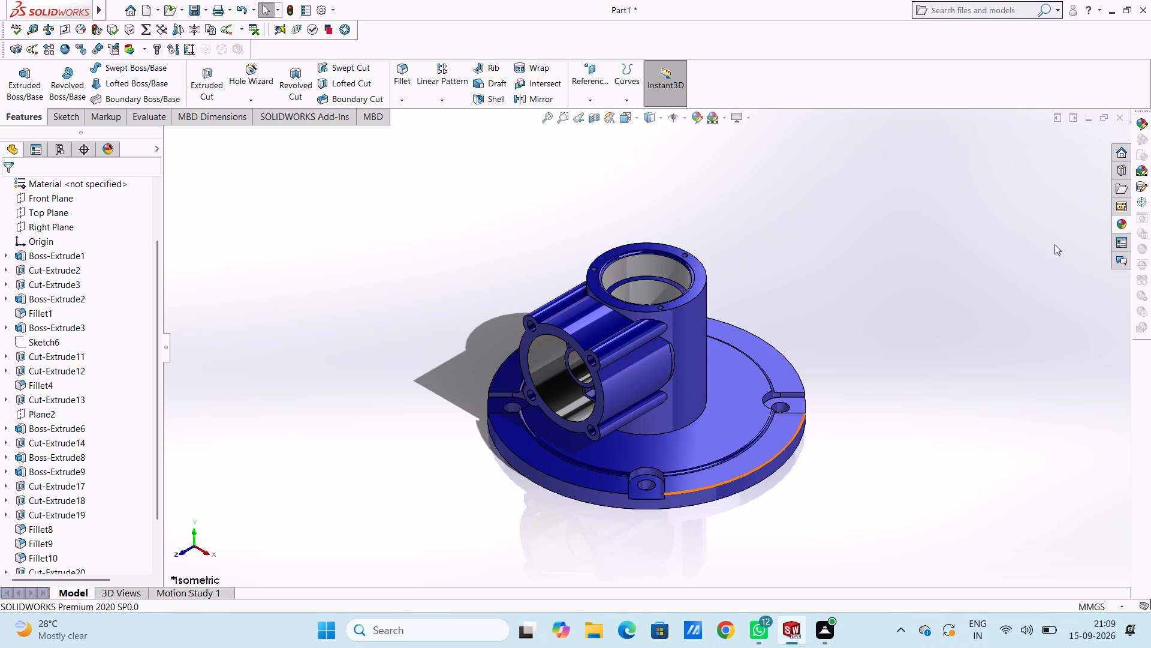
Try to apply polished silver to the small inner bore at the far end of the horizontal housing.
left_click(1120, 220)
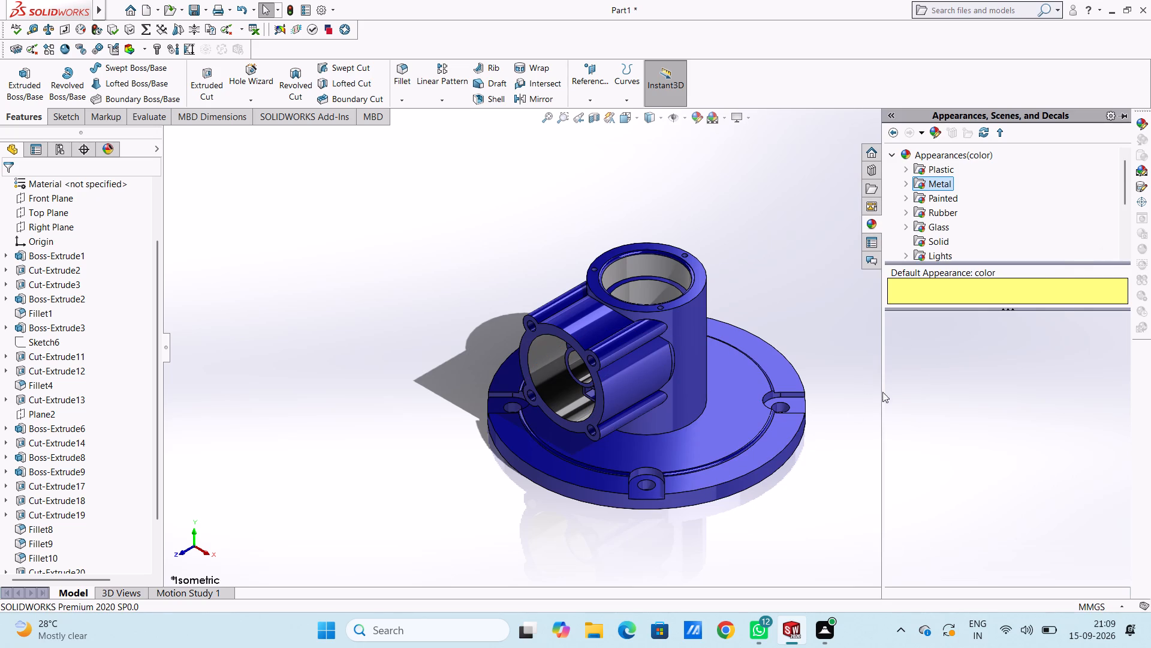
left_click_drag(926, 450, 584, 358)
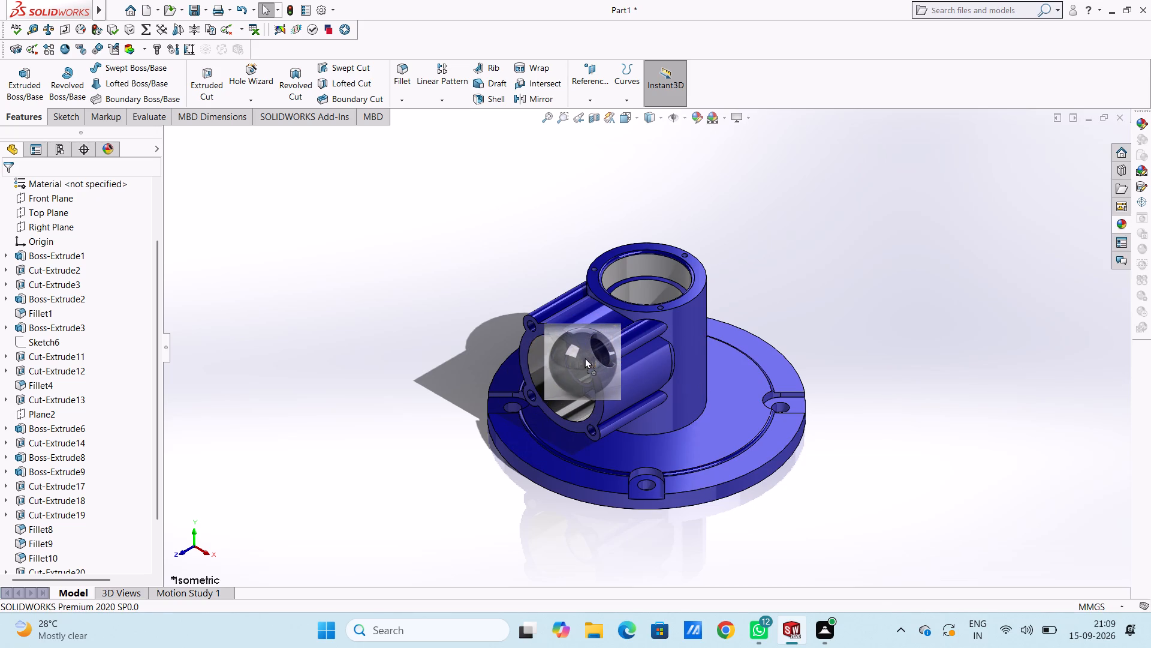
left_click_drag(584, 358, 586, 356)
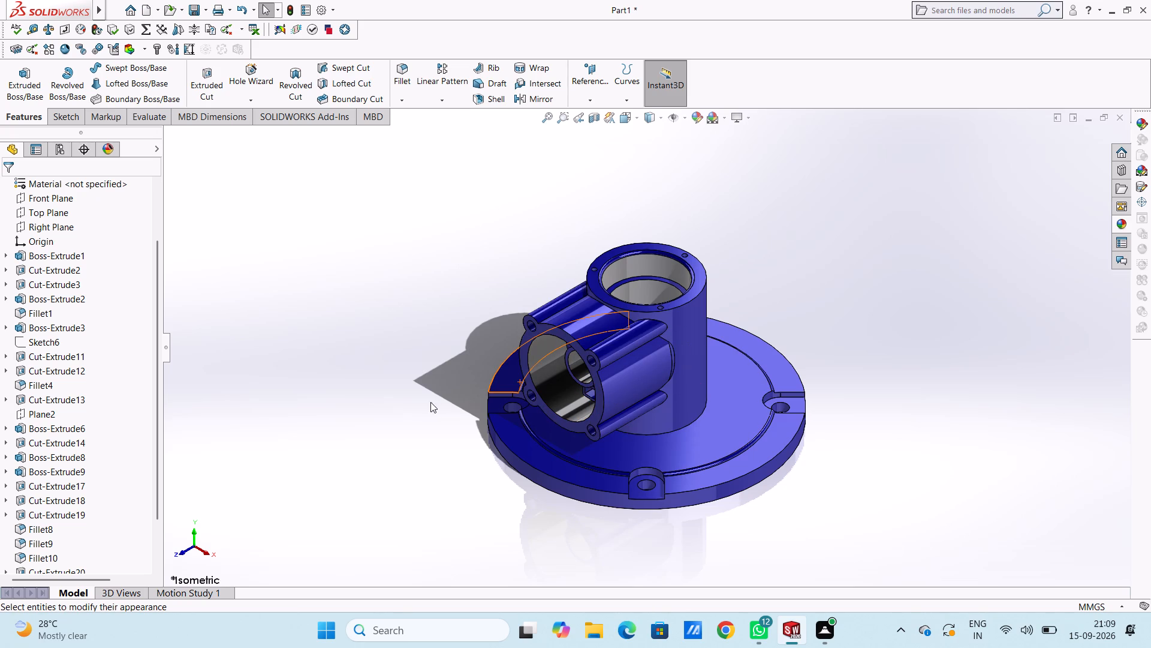
Apply polished silver to the hole face in the flange's front mounting lug.
left_click(1120, 223)
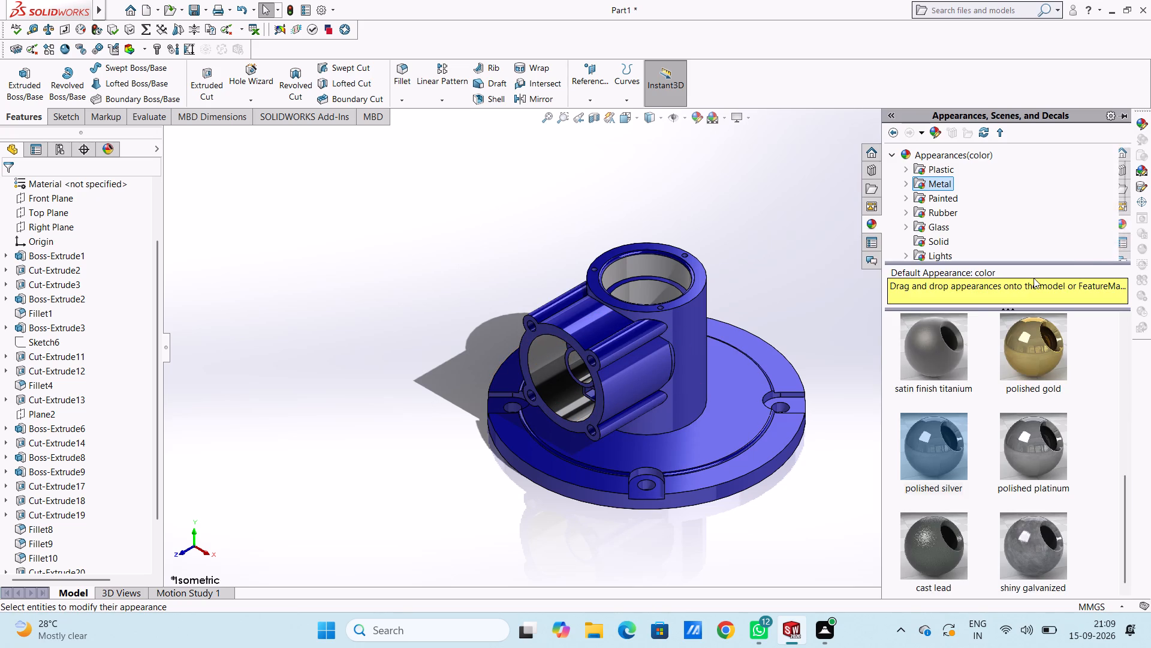
left_click_drag(924, 451, 643, 474)
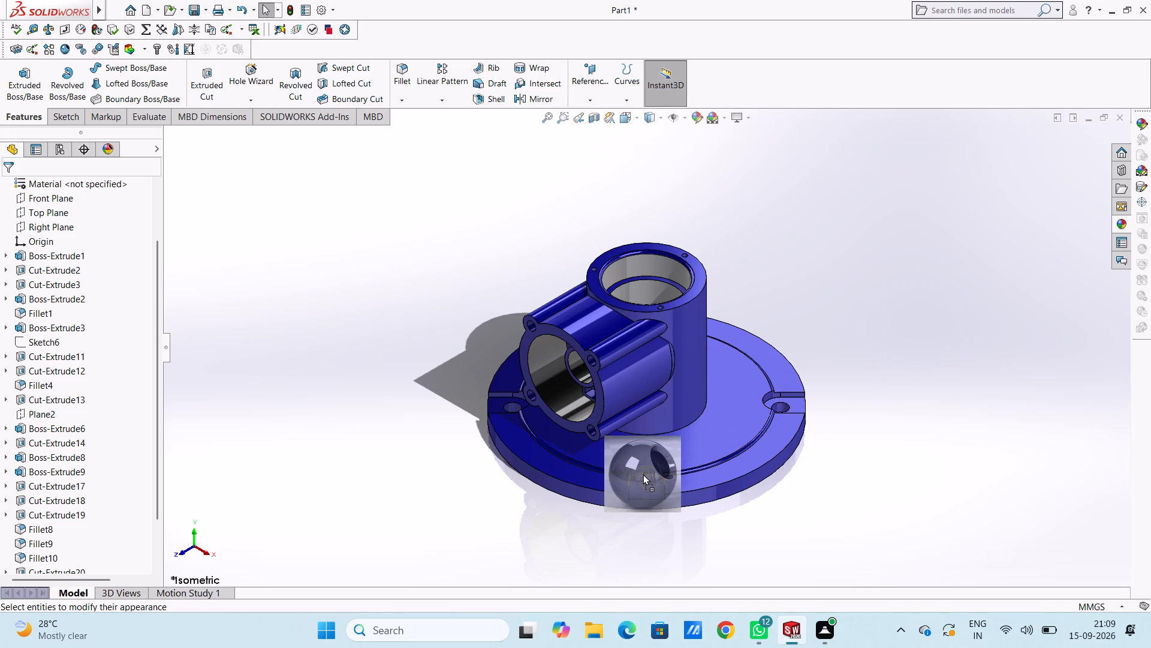
left_click_drag(643, 474, 642, 482)
left_click(641, 481)
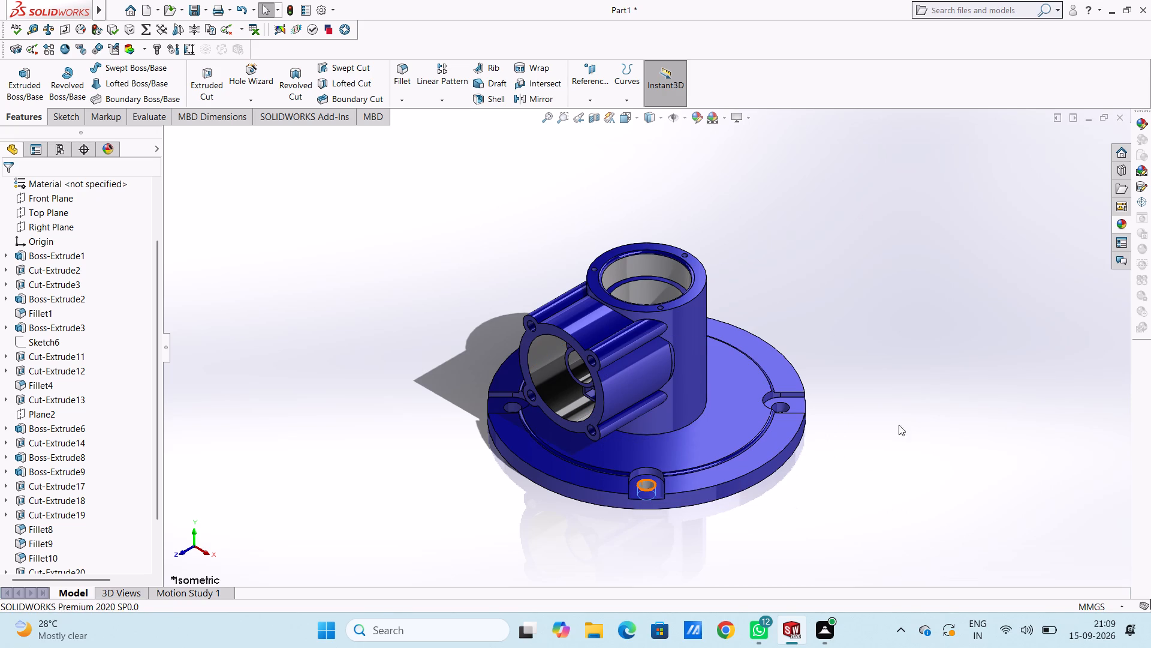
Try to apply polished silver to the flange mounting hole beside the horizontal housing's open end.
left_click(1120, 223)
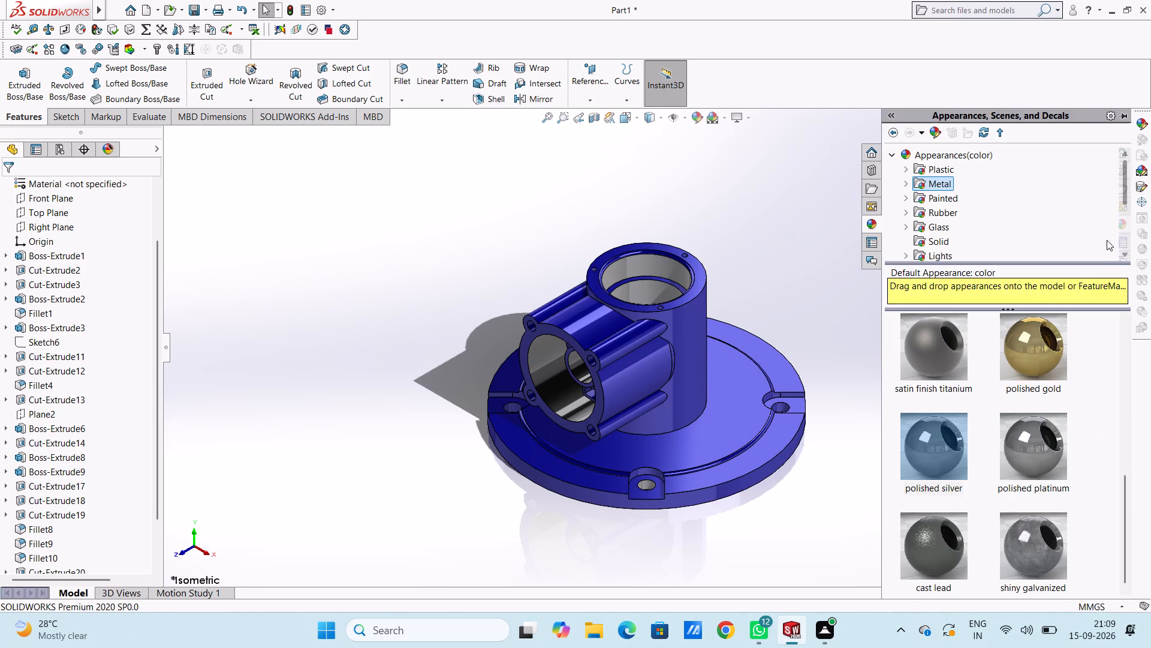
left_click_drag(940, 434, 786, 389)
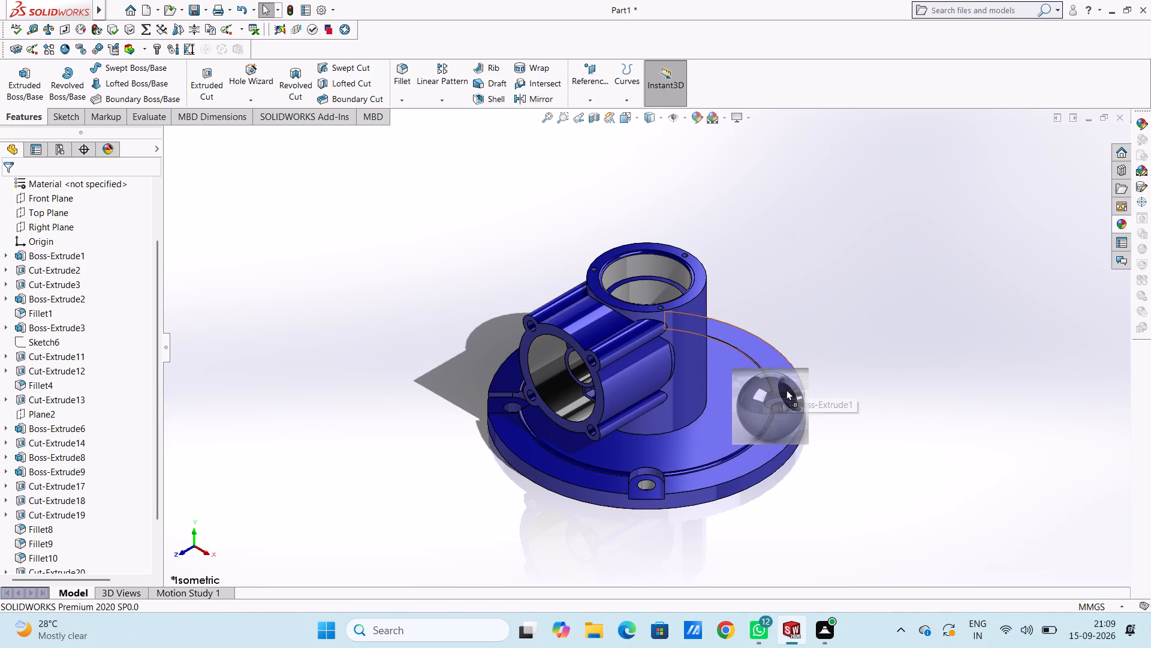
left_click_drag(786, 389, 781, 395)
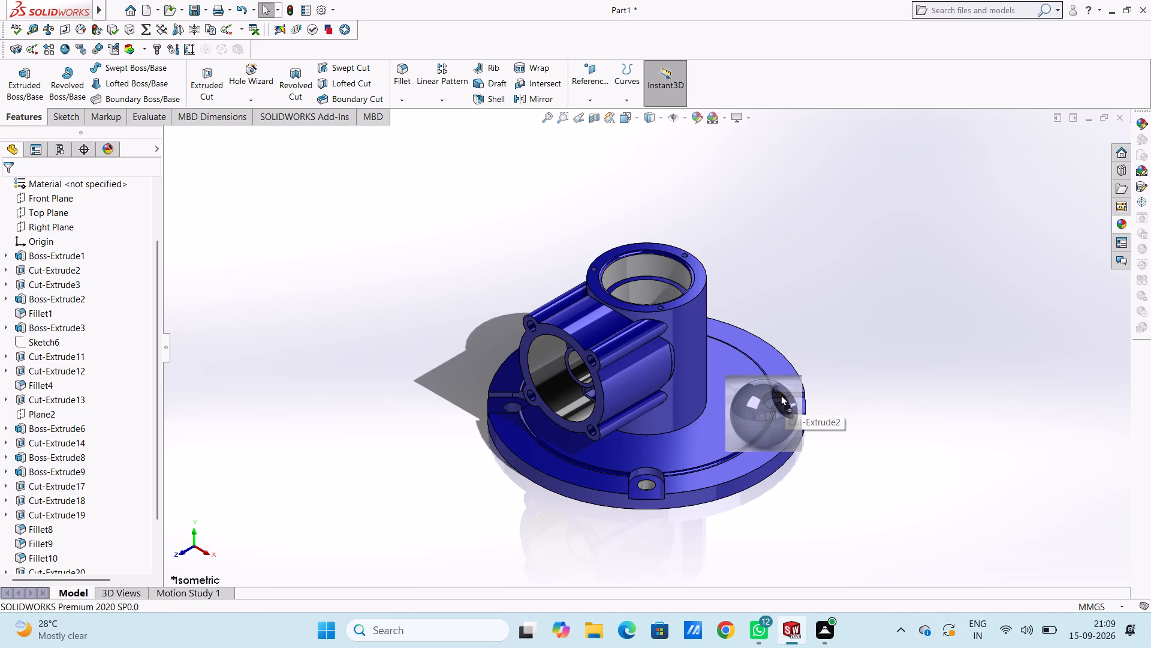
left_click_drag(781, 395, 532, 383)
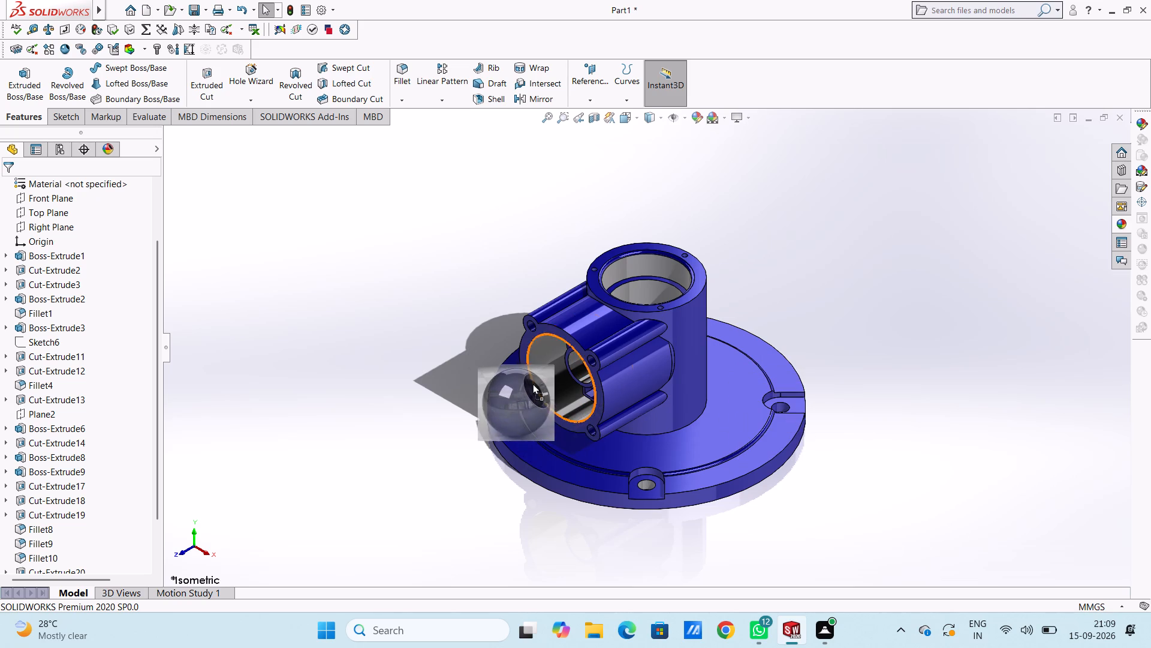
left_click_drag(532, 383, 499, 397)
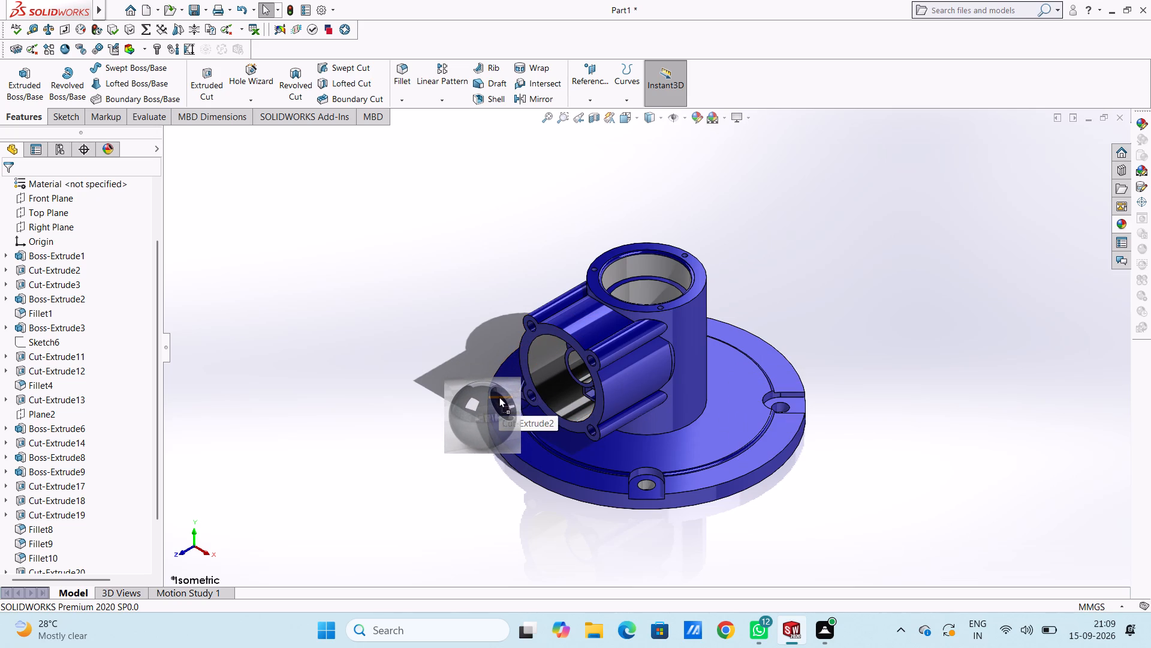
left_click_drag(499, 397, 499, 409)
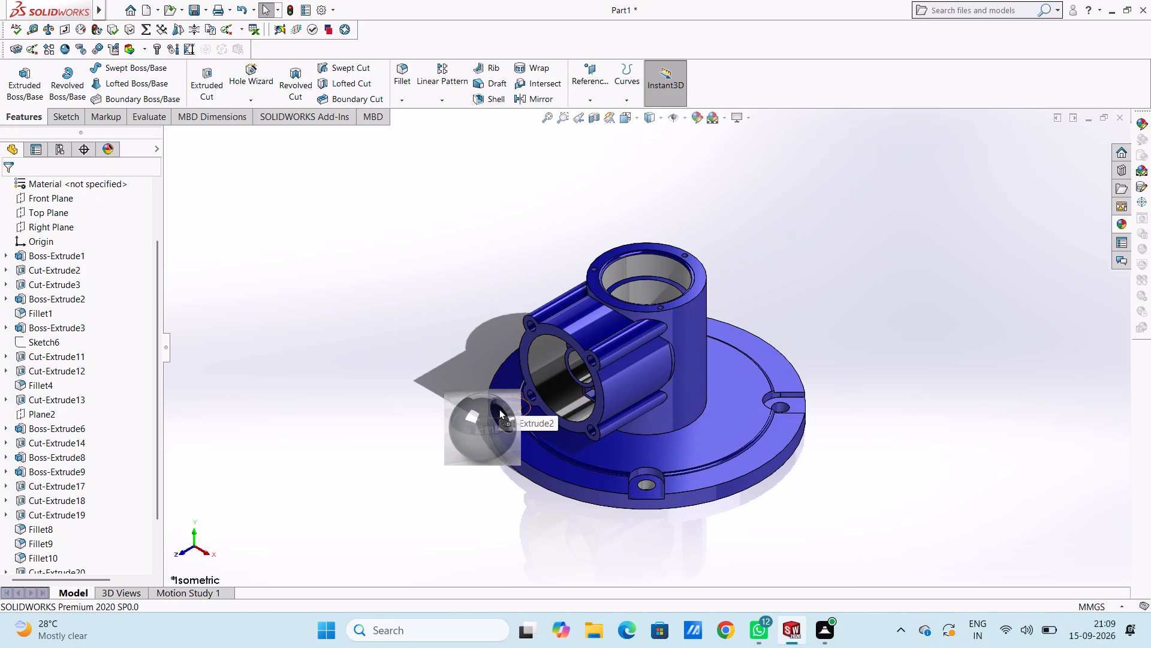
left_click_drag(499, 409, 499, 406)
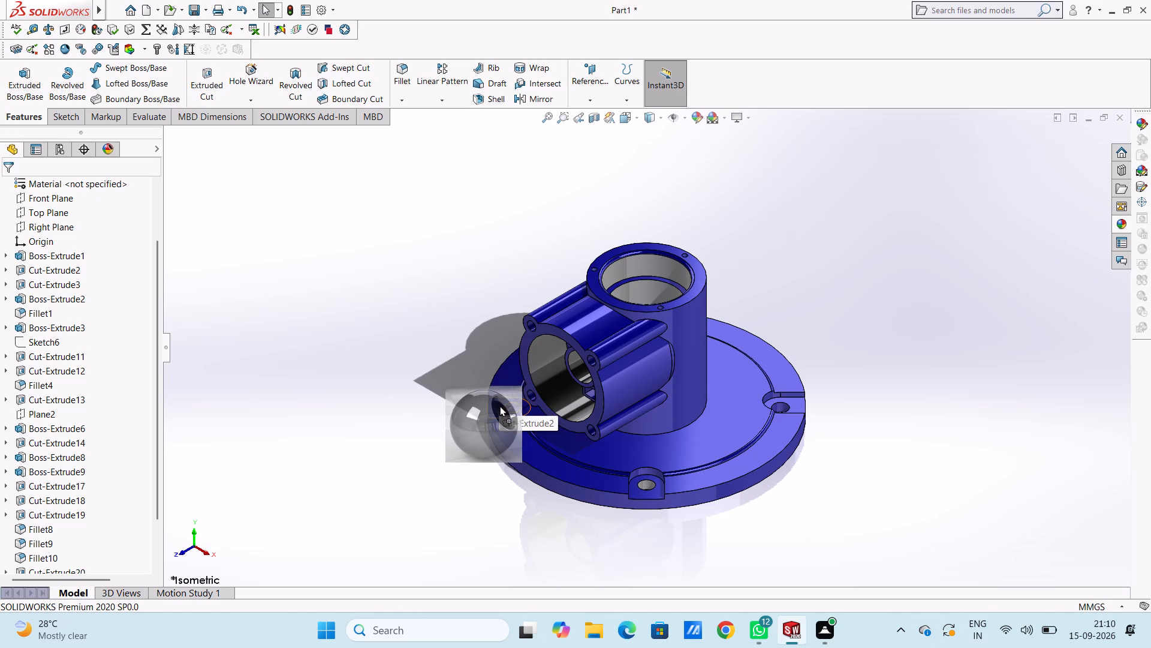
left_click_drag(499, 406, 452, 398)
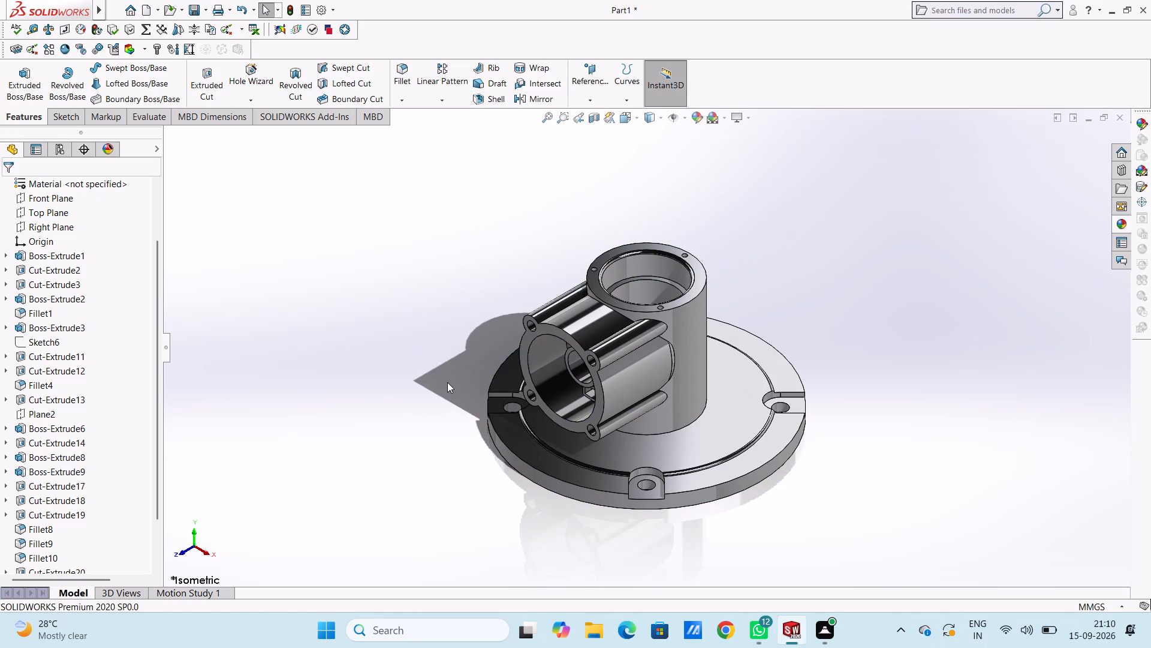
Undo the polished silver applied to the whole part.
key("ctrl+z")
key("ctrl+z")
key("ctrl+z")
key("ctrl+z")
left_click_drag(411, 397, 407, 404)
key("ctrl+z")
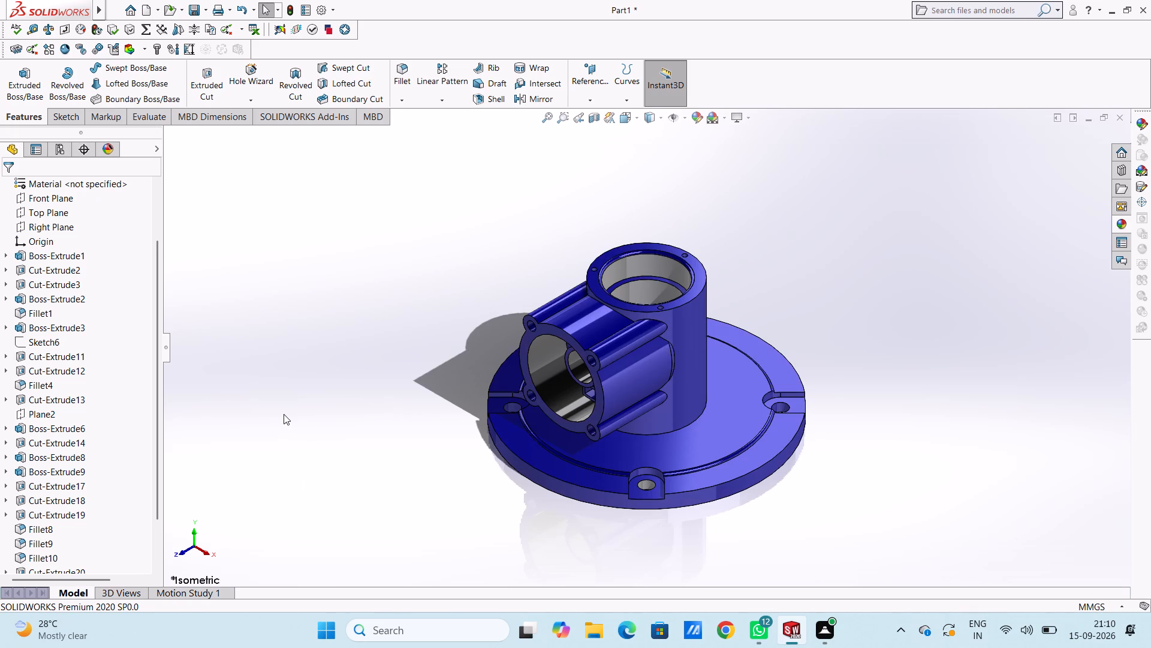
Apply polished silver to only the face of the flange mounting hole beside the horizontal housing's open end.
scroll(523, 420, "down", 4)
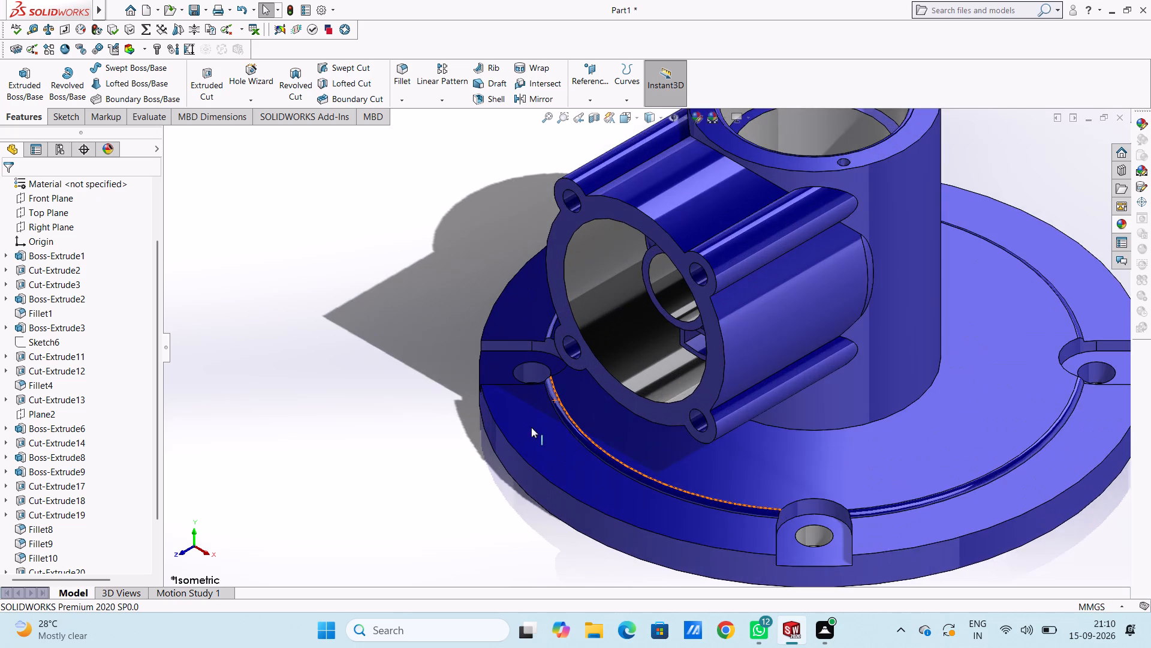
scroll(537, 410, "down", 4)
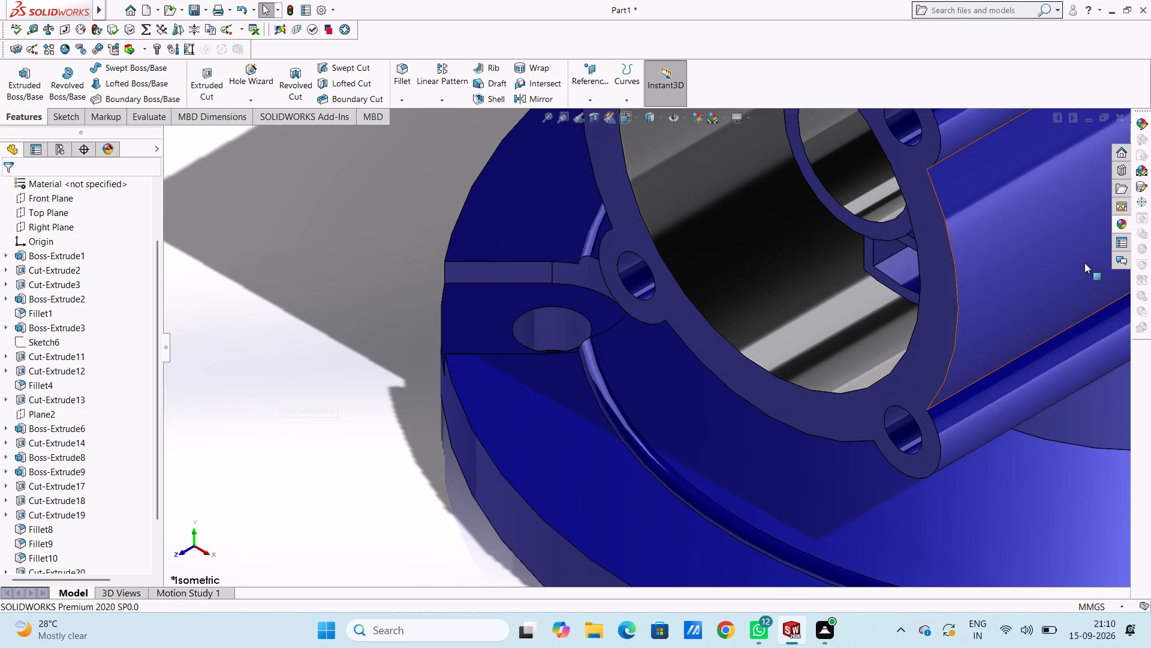
left_click(1121, 228)
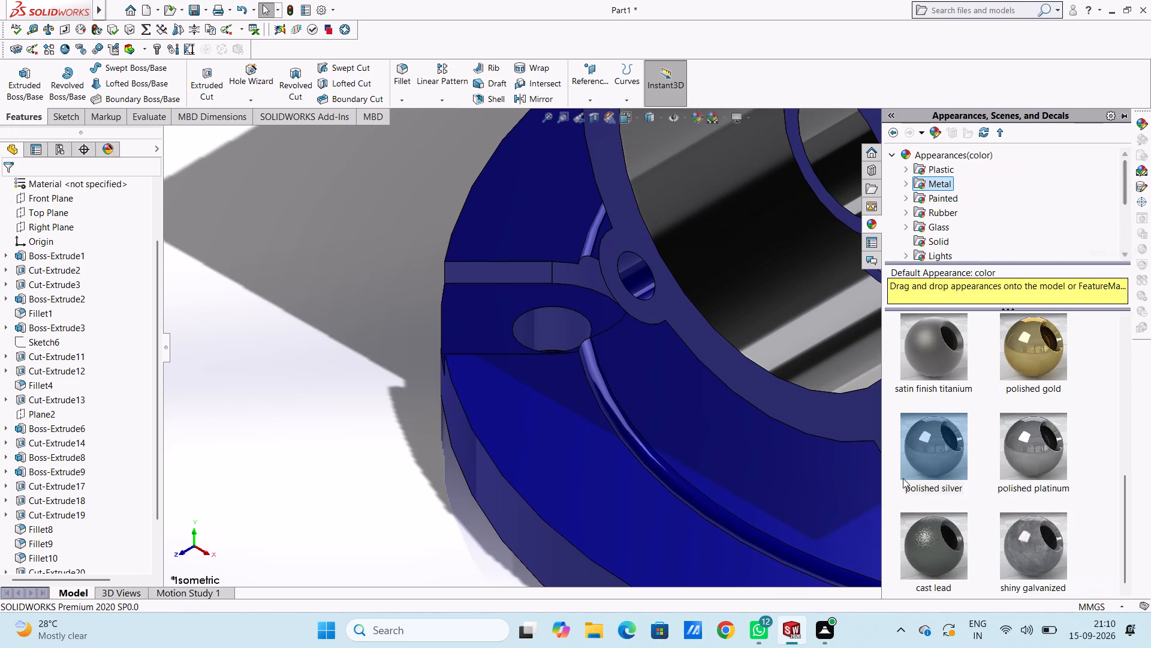
left_click_drag(926, 451, 529, 318)
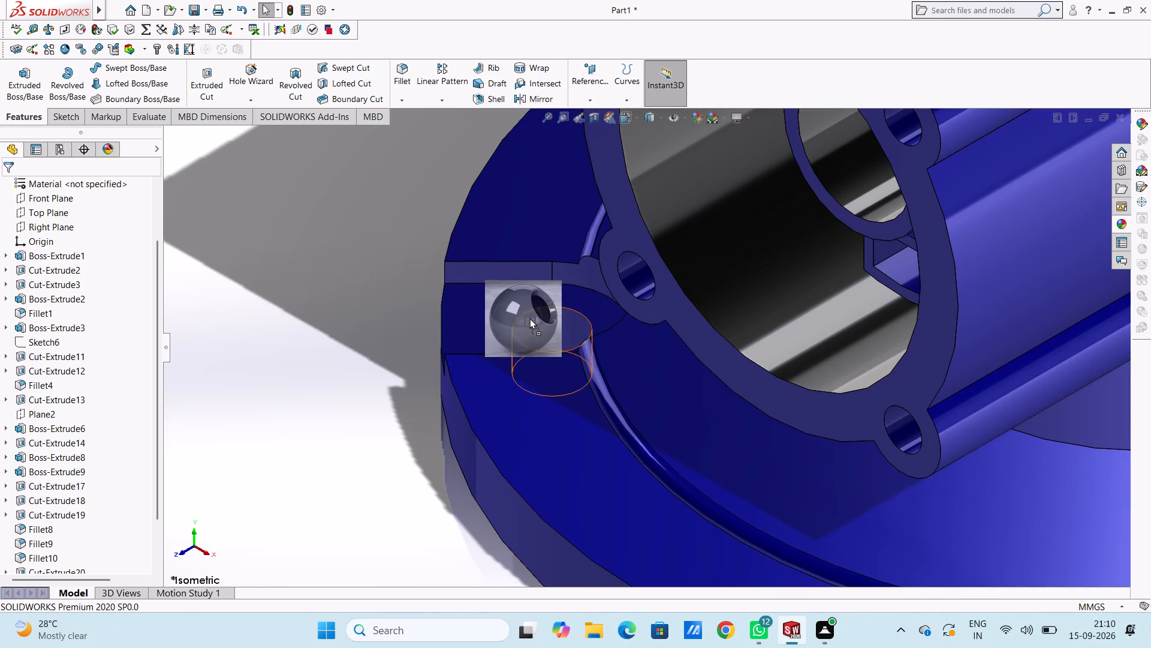
left_click_drag(529, 318, 530, 318)
left_click(531, 314)
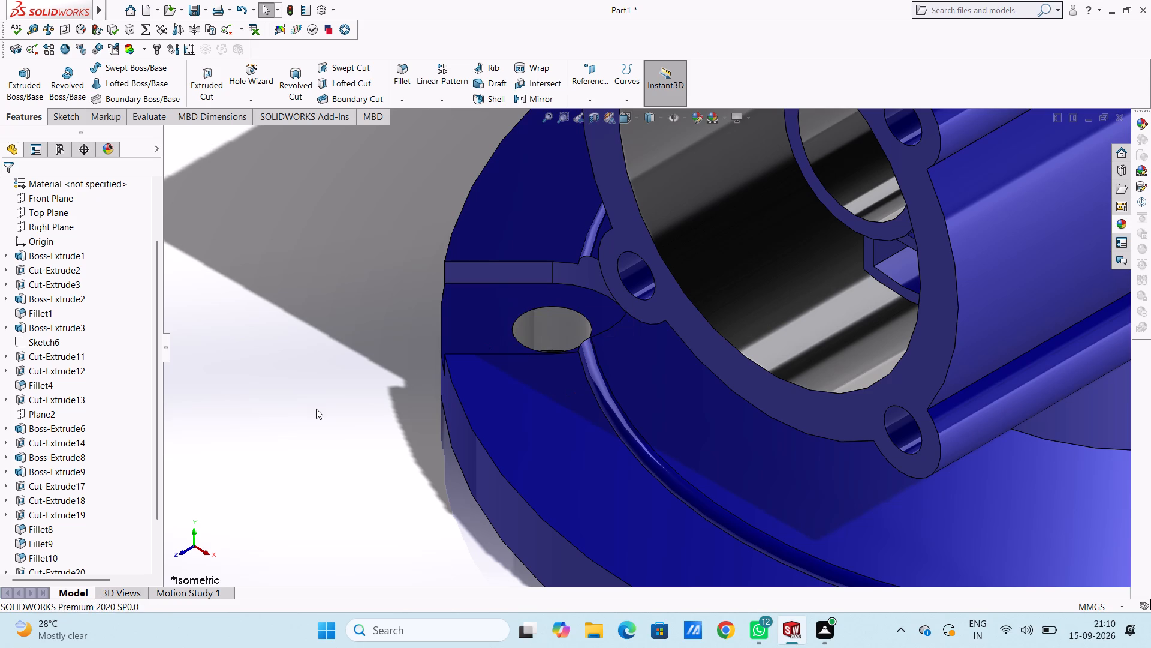
left_click(316, 409)
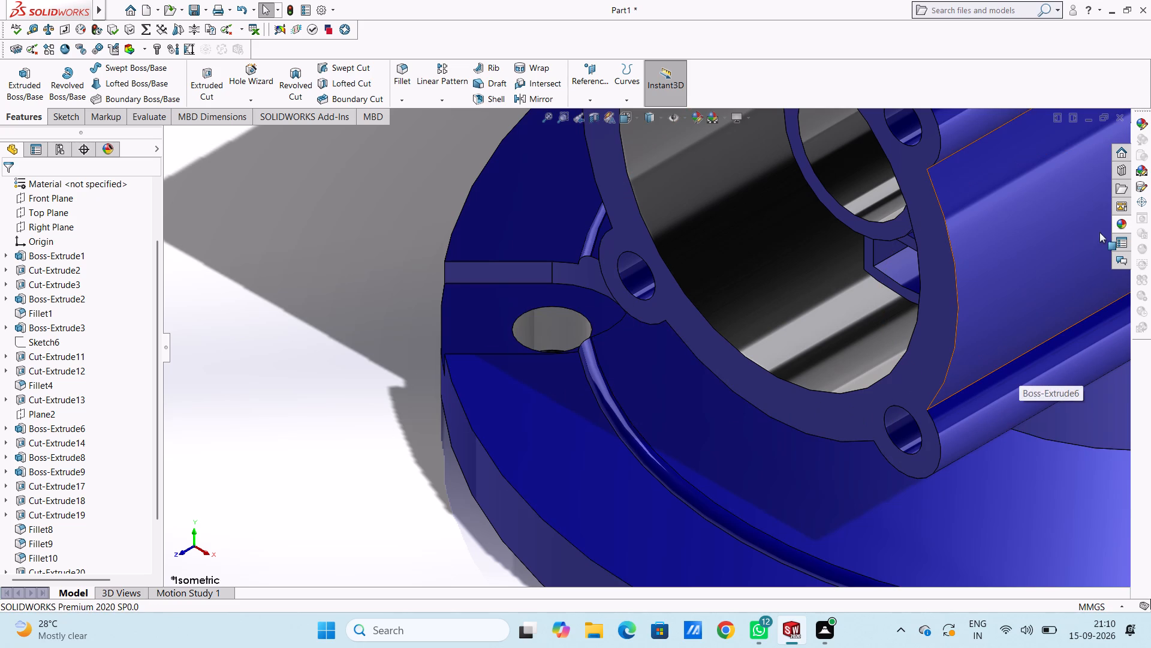
Apply polished silver to the faces of the two lower screw holes in the horizontal housing's end face.
left_click(1117, 223)
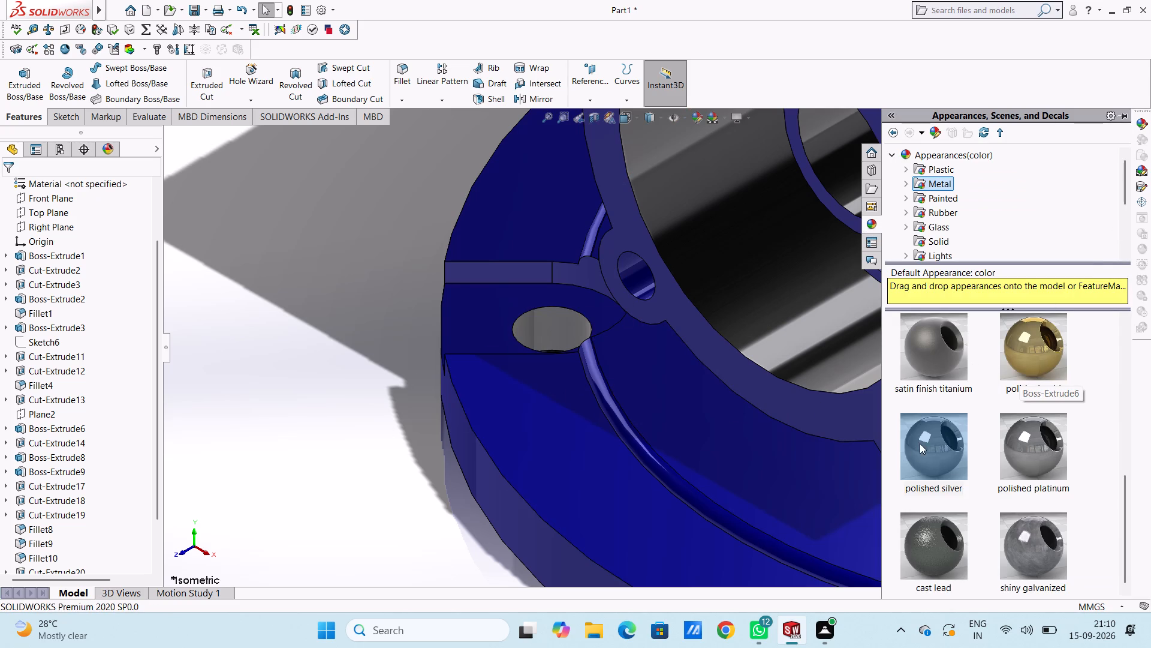
left_click_drag(920, 443, 899, 425)
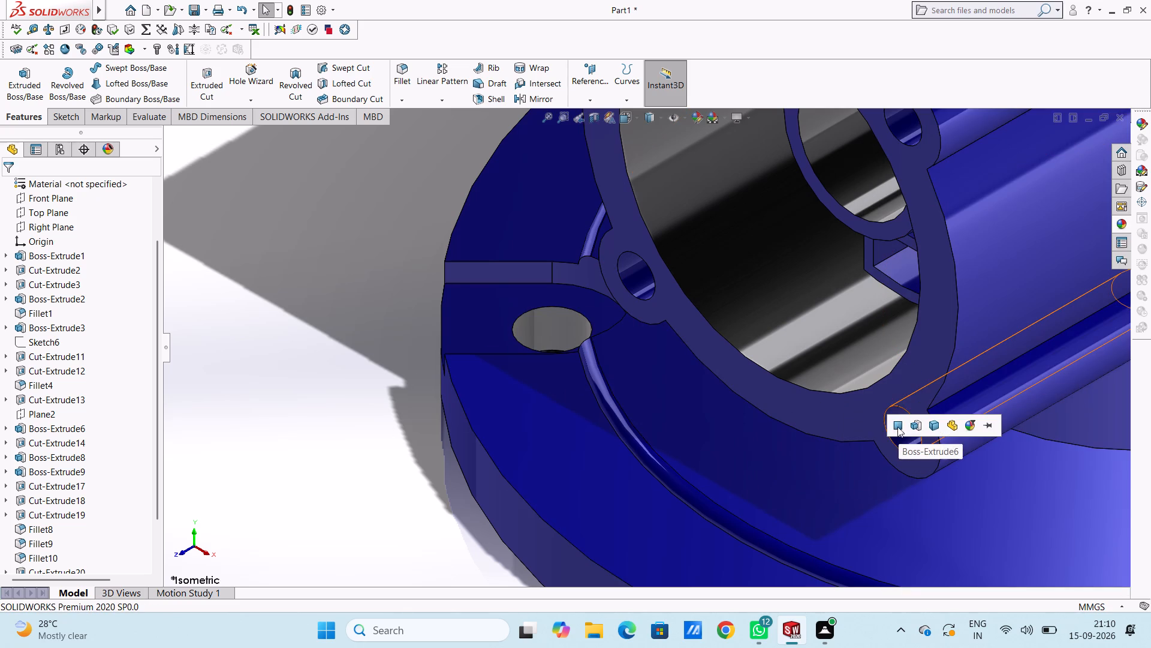
left_click(897, 428)
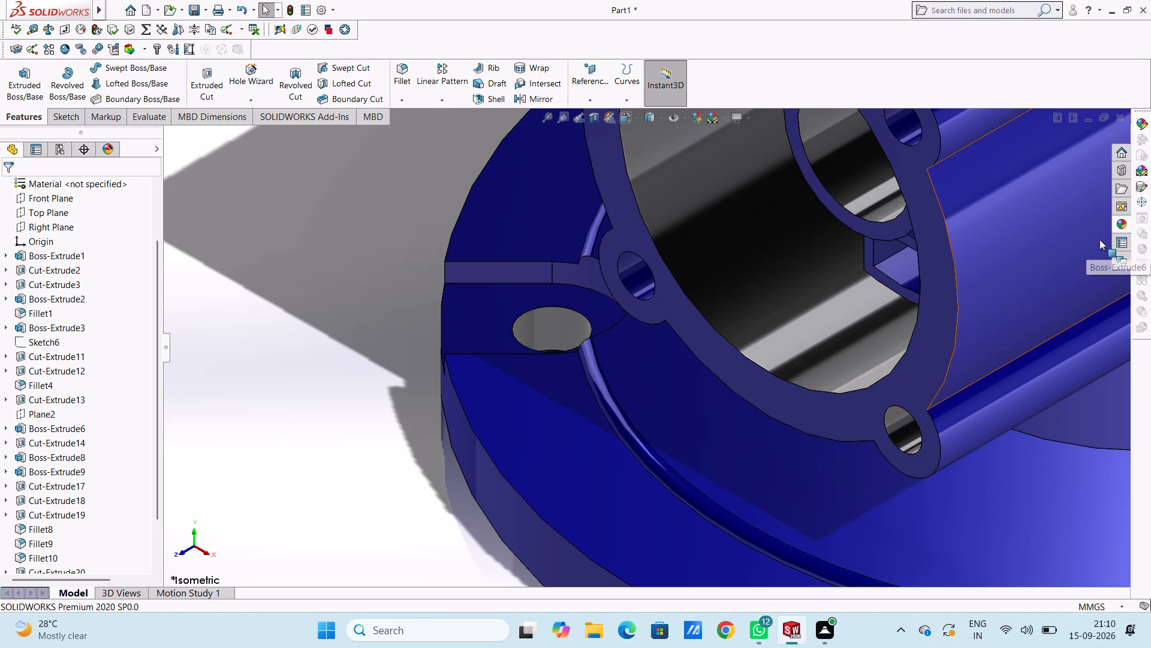
left_click(1125, 226)
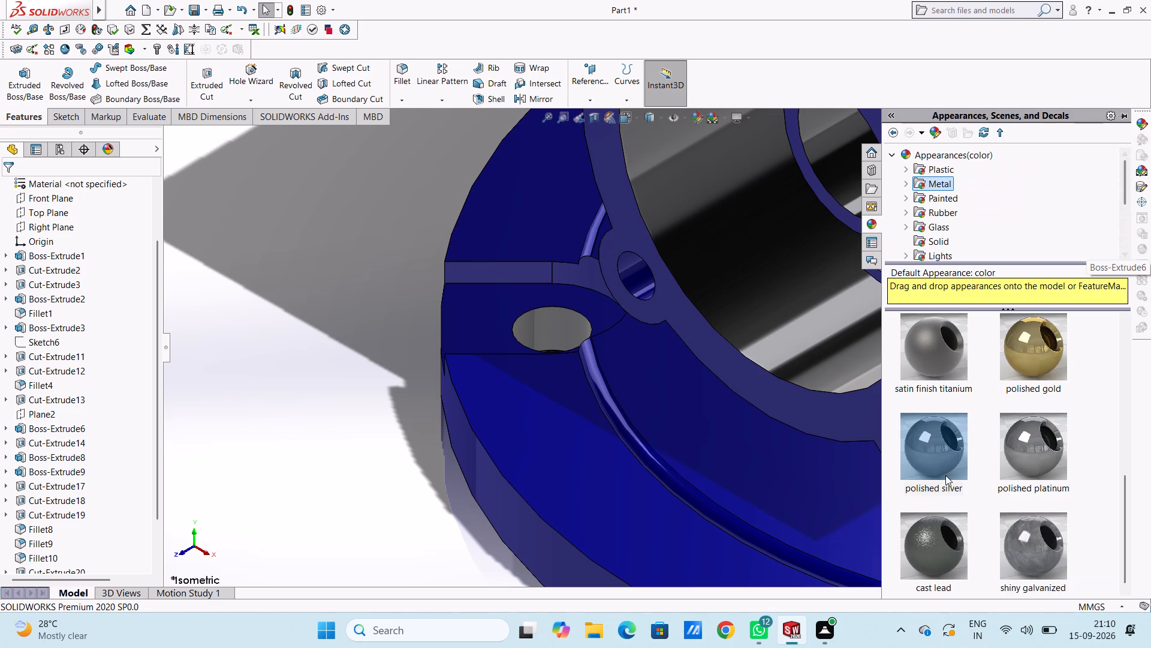
left_click_drag(942, 467, 635, 298)
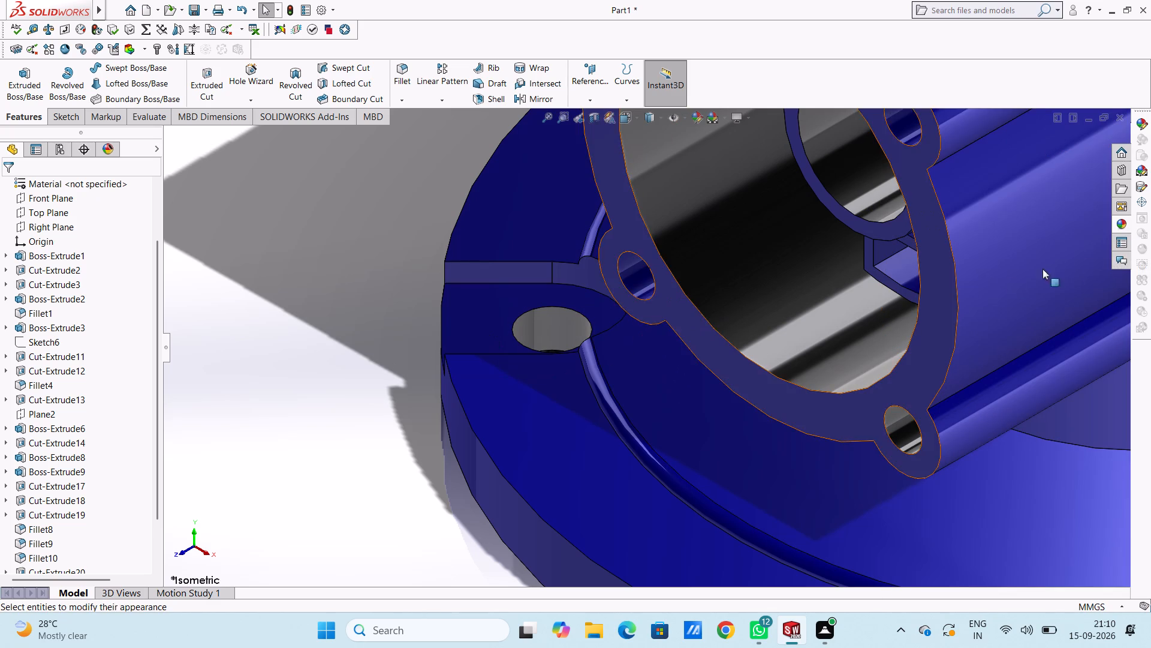
left_click(1125, 227)
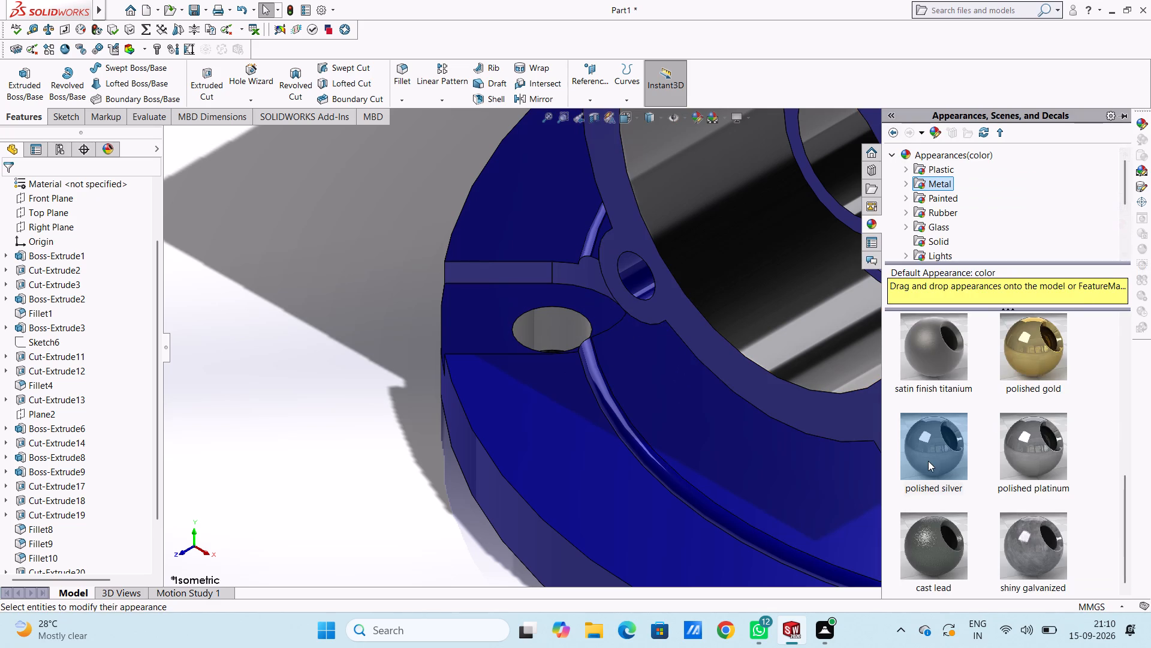
left_click_drag(928, 461, 635, 286)
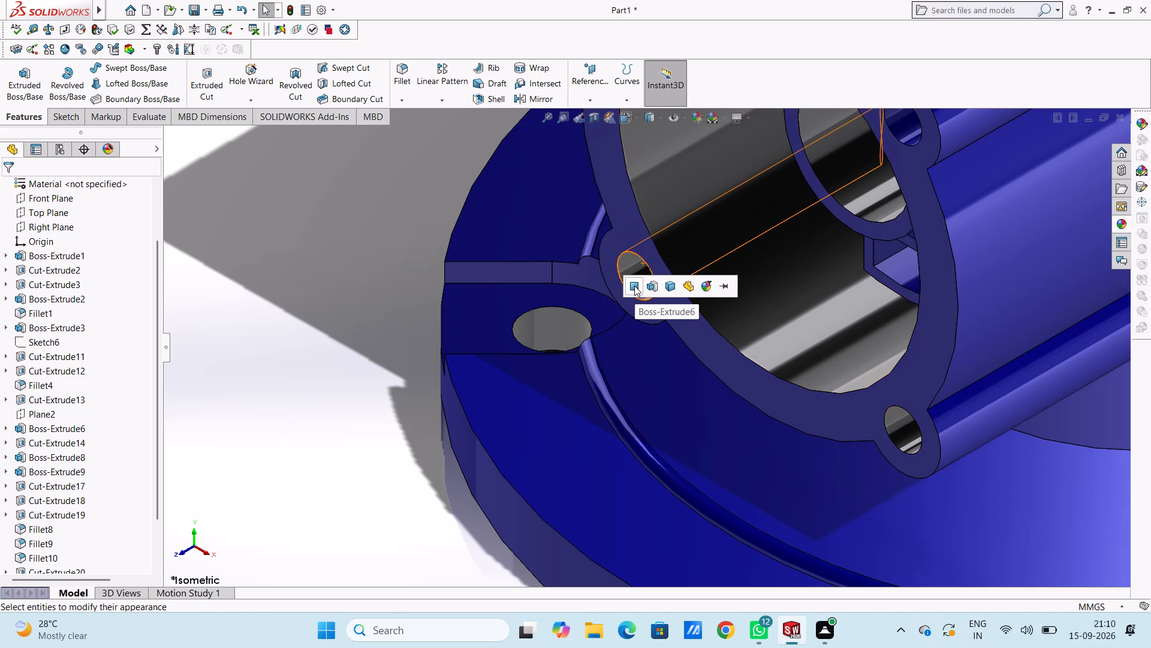
left_click(634, 286)
Apply polished silver to the faces of the two upper screw holes in the horizontal housing's end face.
scroll(339, 417, "down", 2)
scroll(339, 417, "up", 5)
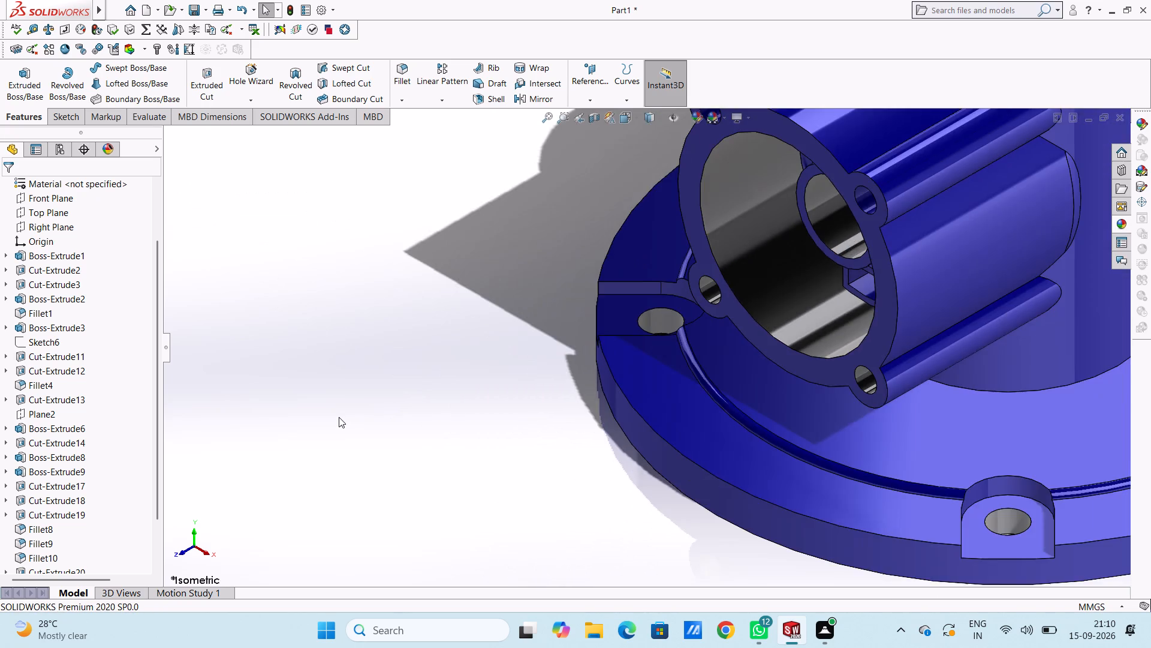
scroll(339, 417, "up", 4)
scroll(737, 205, "up", 2)
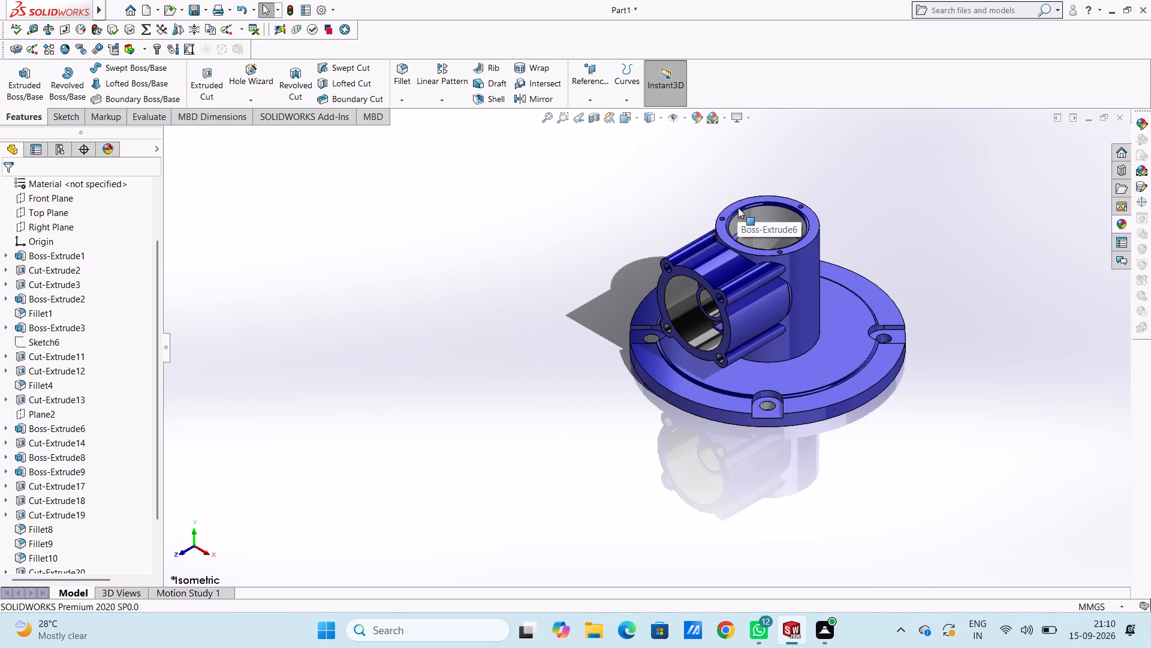
scroll(716, 237, "down", 6)
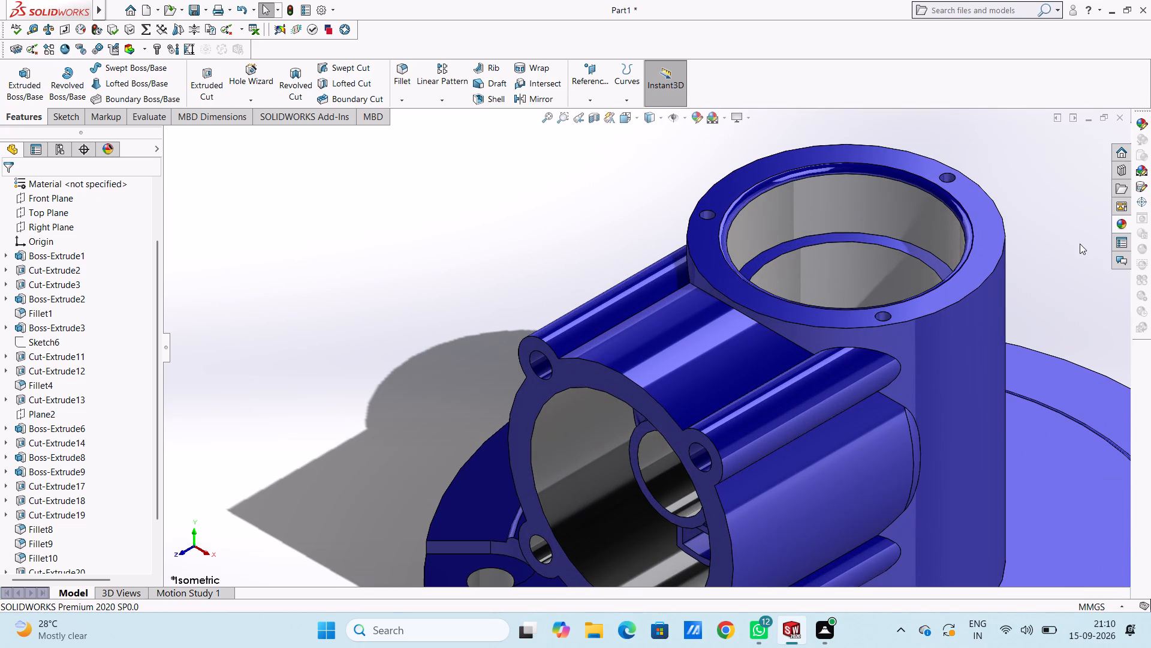
left_click(1120, 224)
left_click_drag(931, 447, 707, 457)
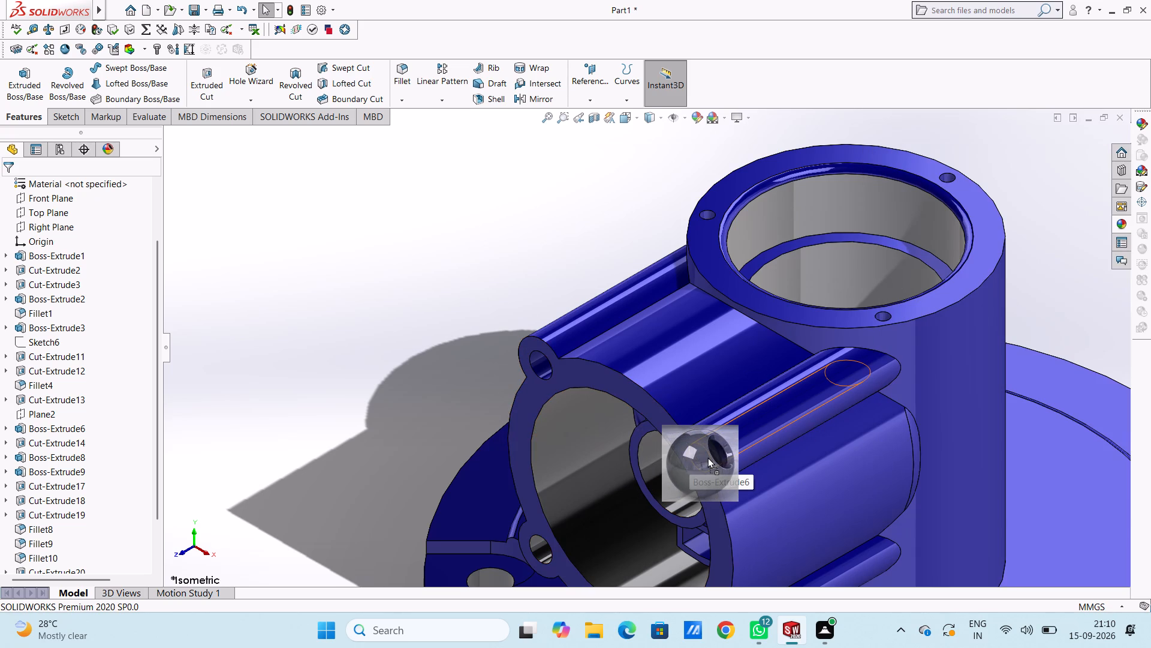
left_click_drag(707, 457, 705, 457)
left_click(701, 457)
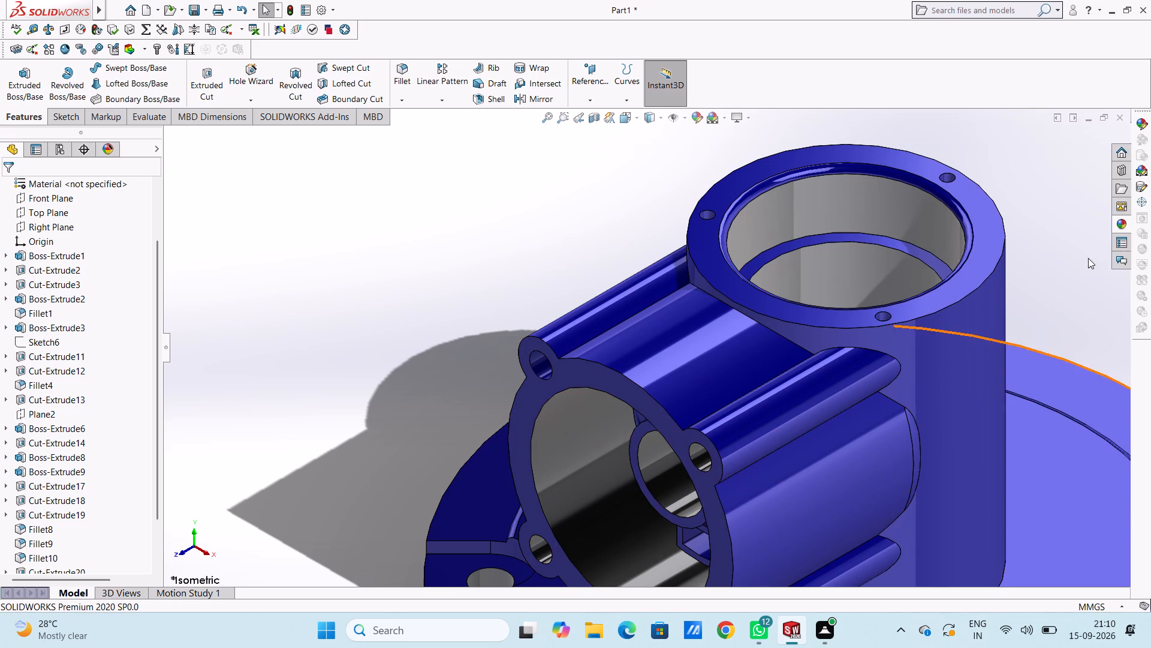
left_click(1117, 225)
left_click_drag(920, 447, 873, 427)
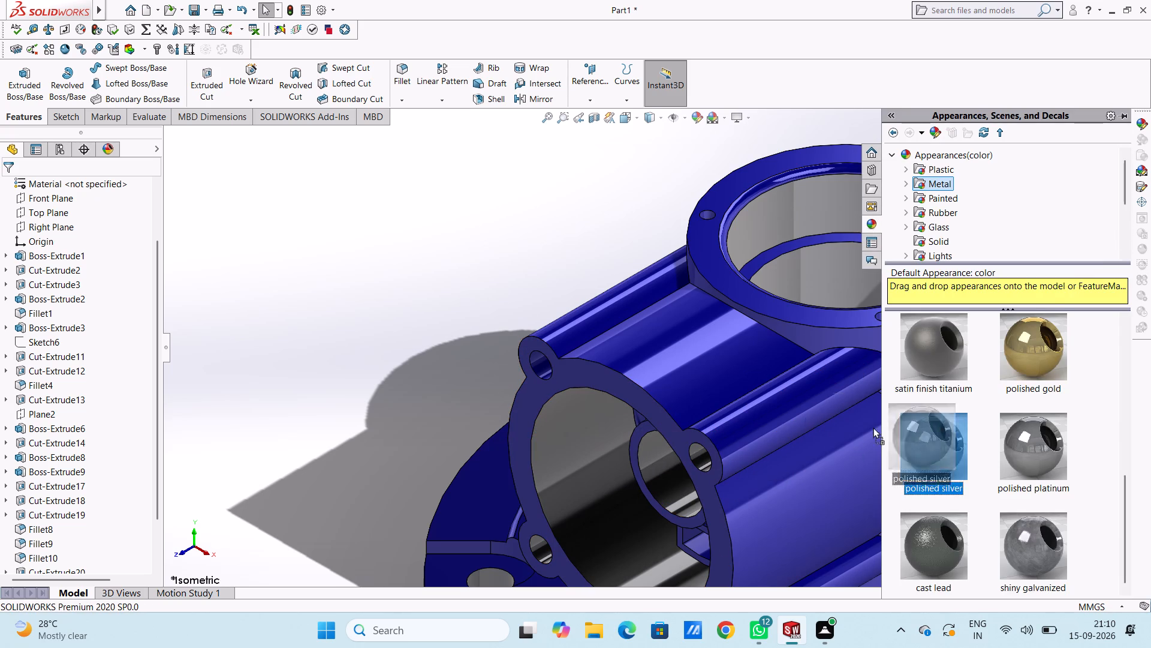
left_click_drag(873, 427, 541, 363)
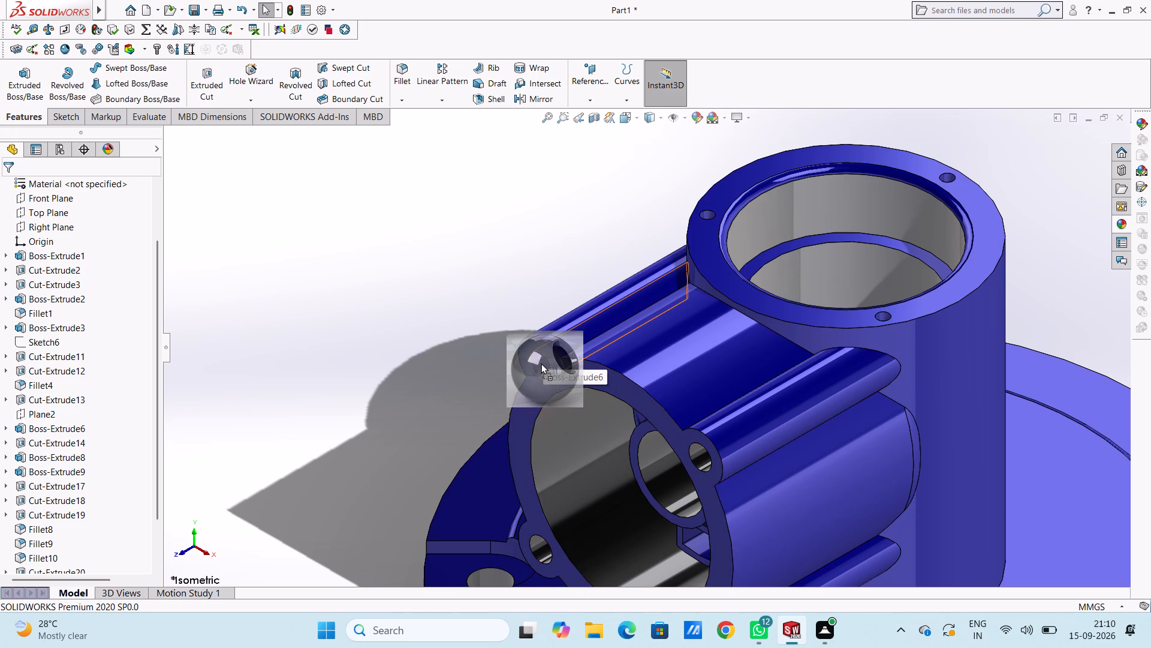
left_click_drag(541, 363, 540, 363)
left_click(540, 365)
scroll(463, 346, "down", 4)
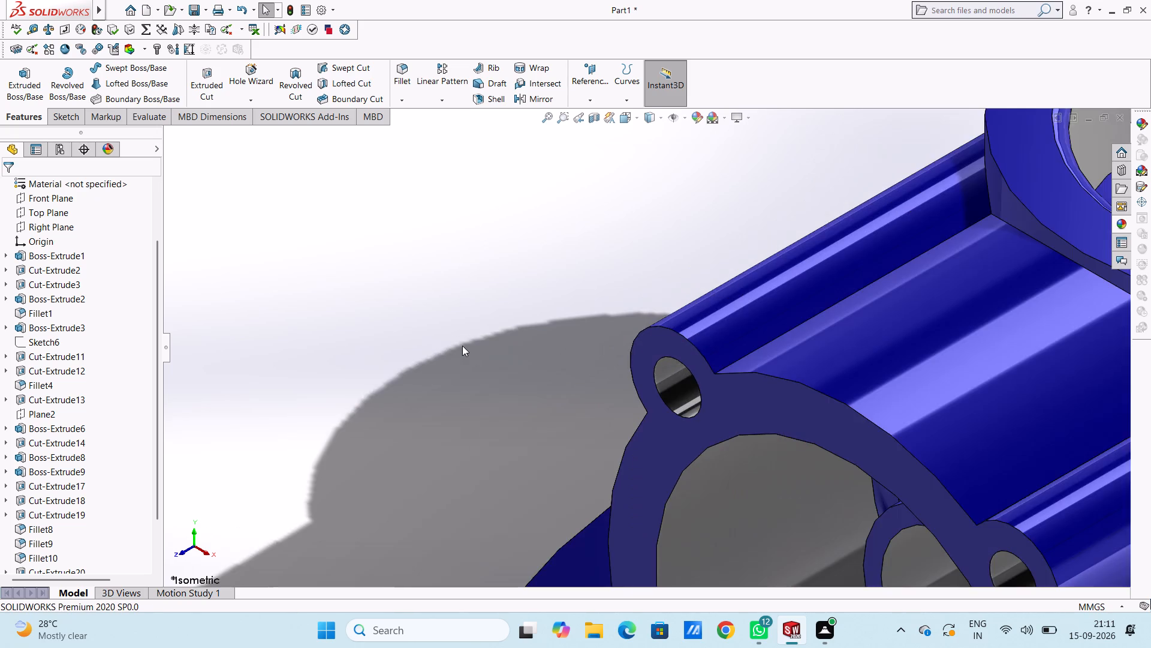
Apply polished silver to the face of the uncoloured flange mounting hole on the +X side, away from the horizontal housing's open end.
scroll(462, 346, "up", 10)
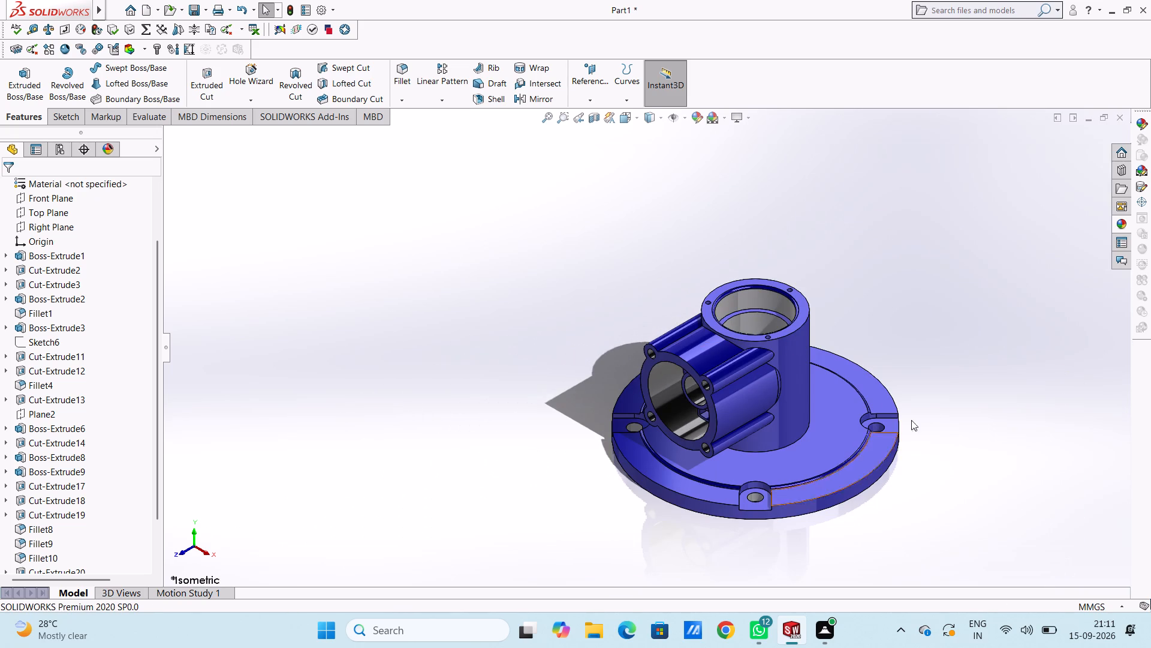
middle_click_drag(961, 393, 878, 589)
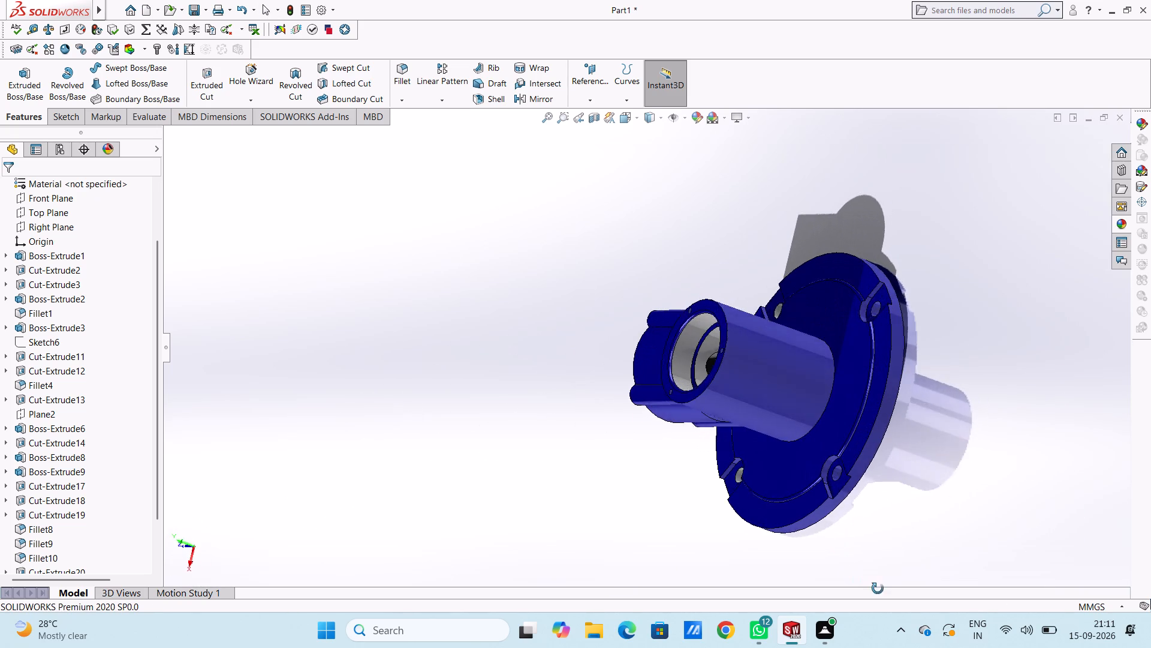
middle_click_drag(878, 589, 878, 589)
scroll(877, 472, "down", 3)
scroll(792, 470, "down", 2)
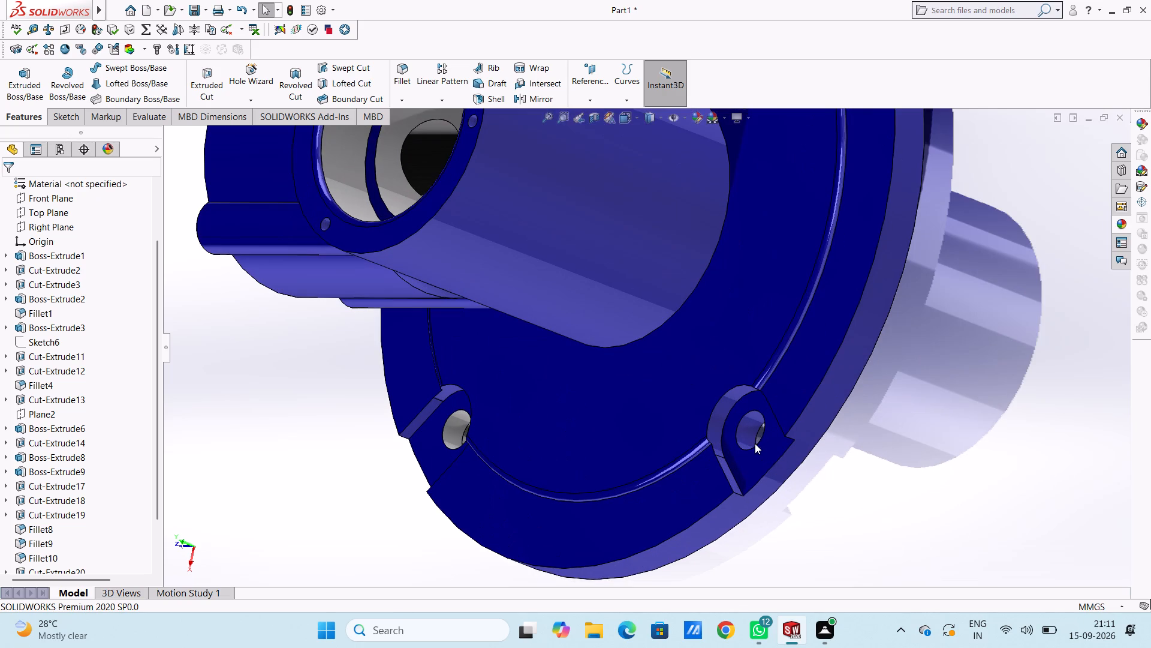
left_click(1114, 222)
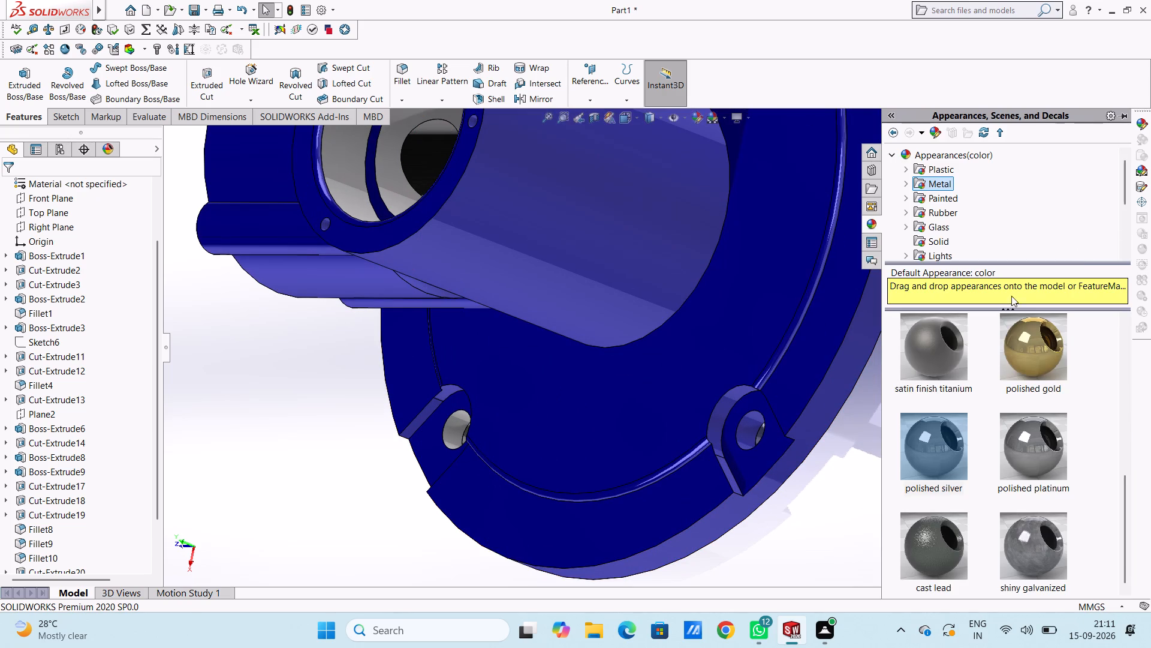
left_click_drag(939, 440, 757, 418)
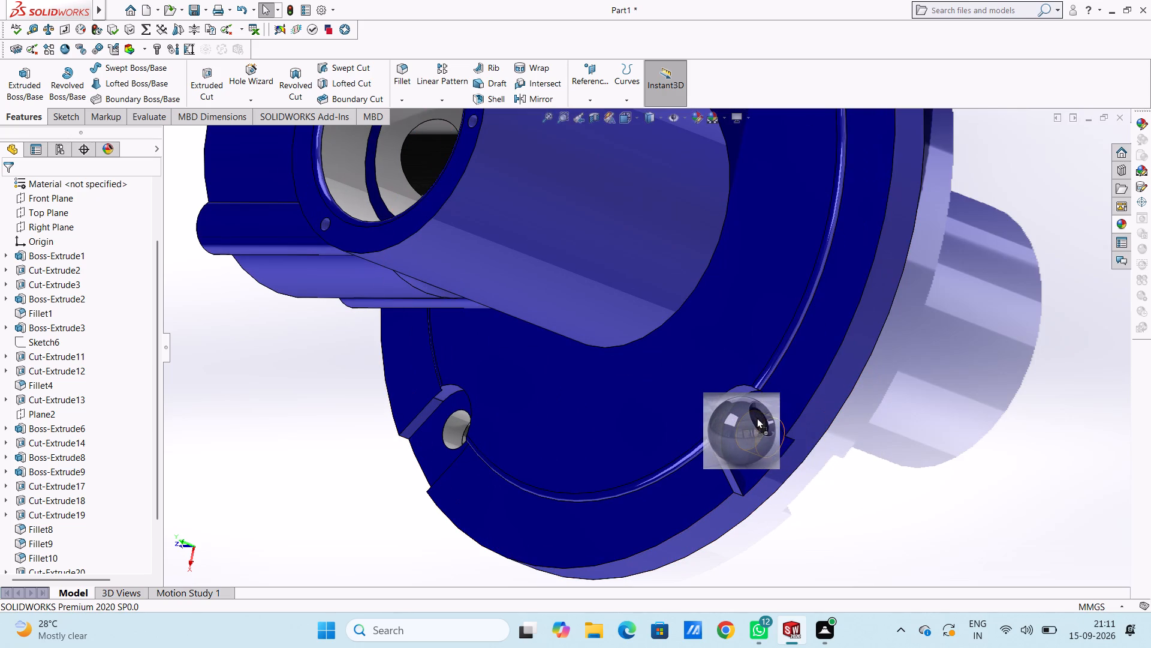
left_click_drag(757, 418, 755, 418)
left_click(754, 416)
scroll(986, 338, "down", 3)
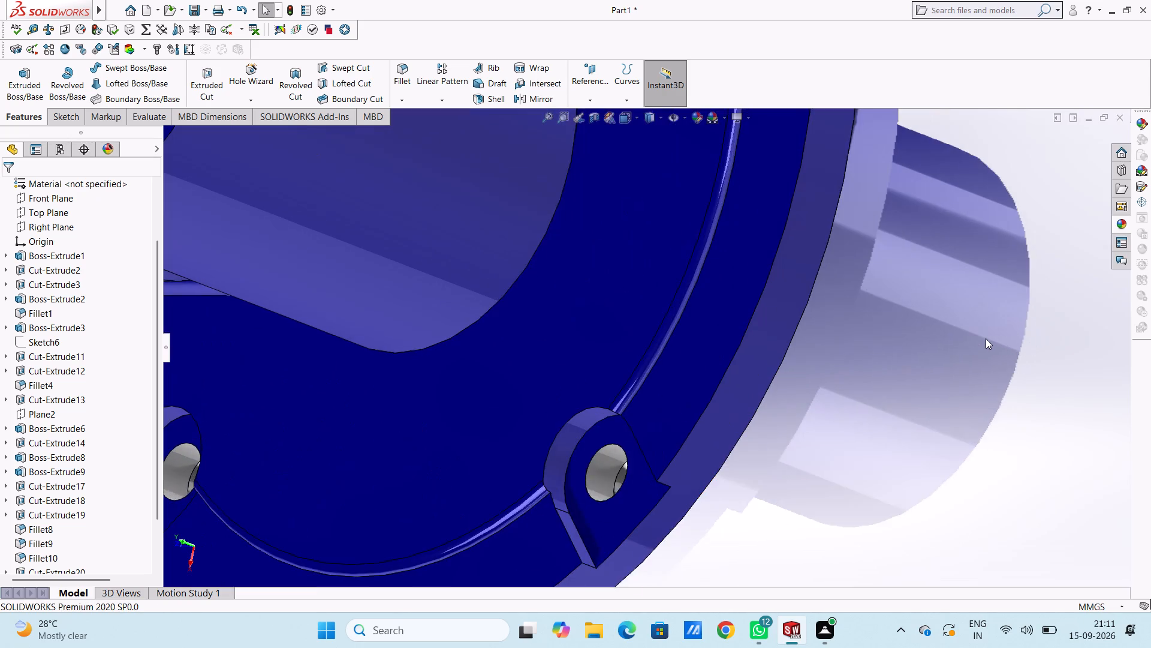
Apply polished silver to the face of the remaining flange mounting hole, hidden behind the vertical housing in the isometric view.
scroll(985, 334, "up", 6)
scroll(611, 164, "up", 3)
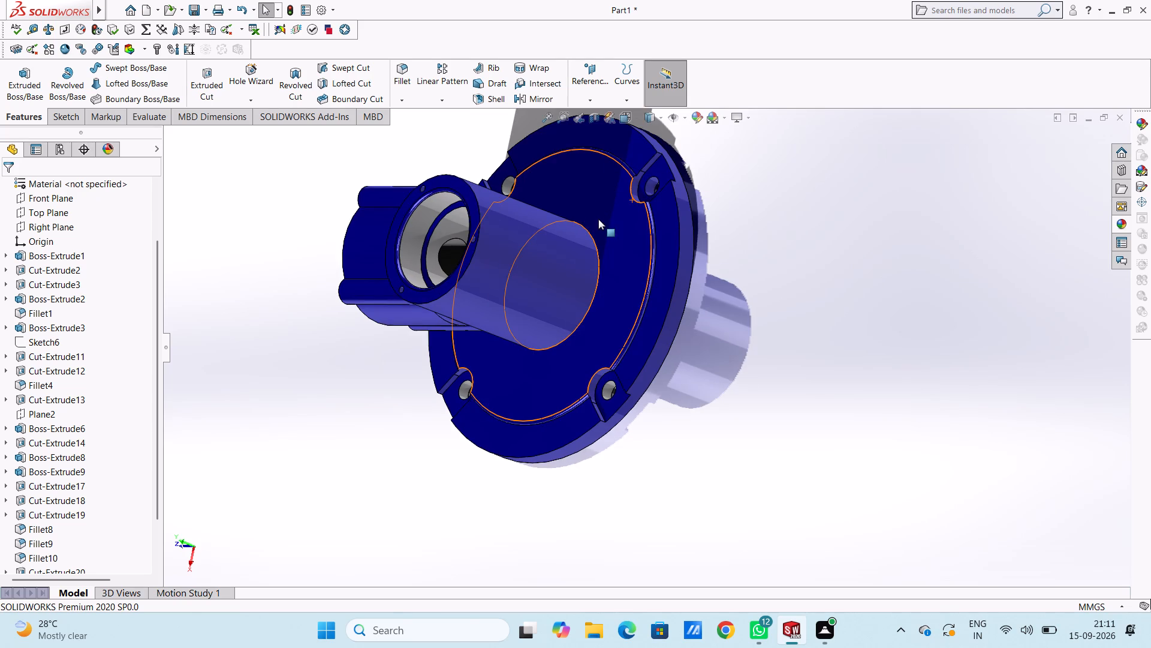
scroll(605, 179, "down", 5)
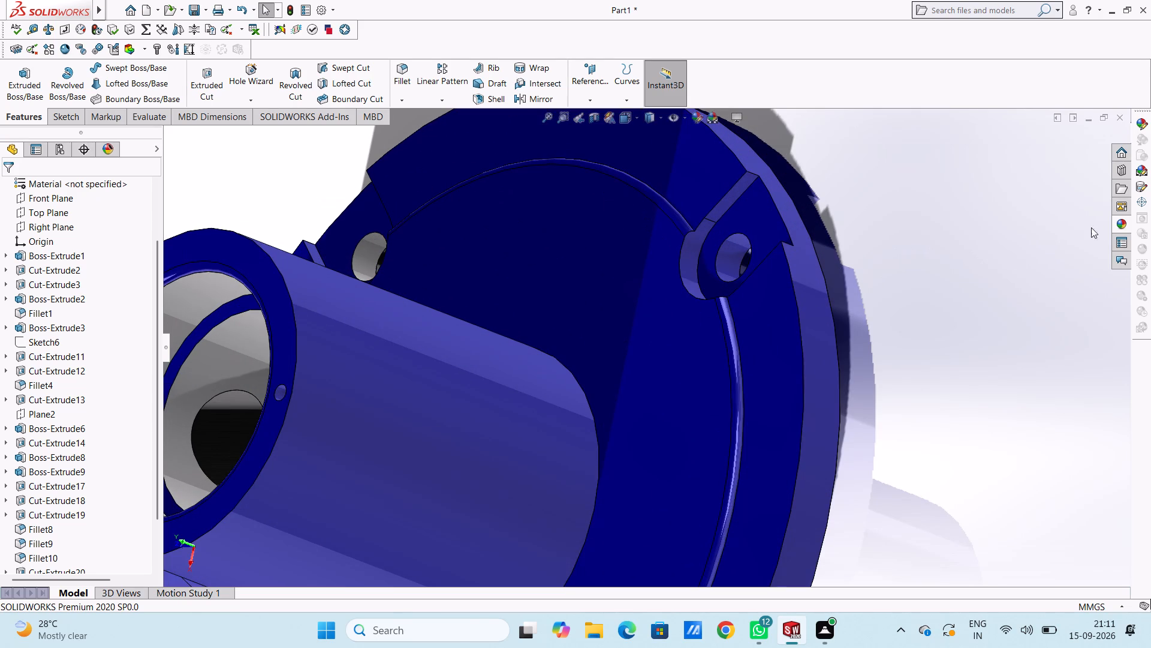
left_click(1122, 220)
left_click_drag(917, 460, 729, 259)
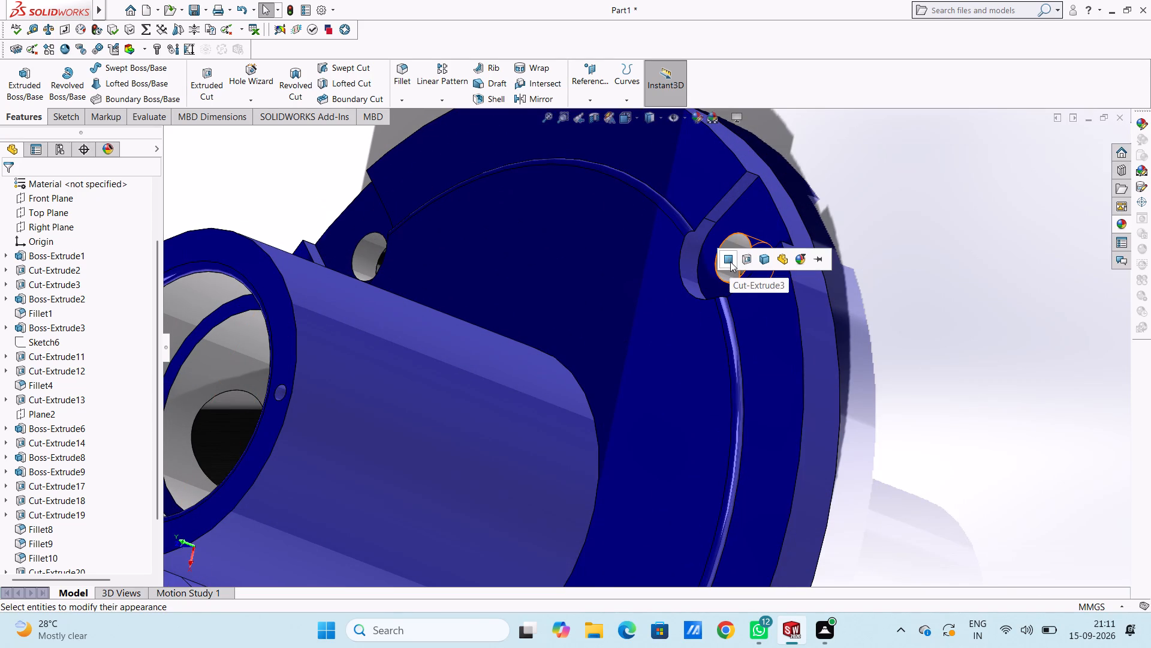
left_click(727, 257)
left_click(941, 314)
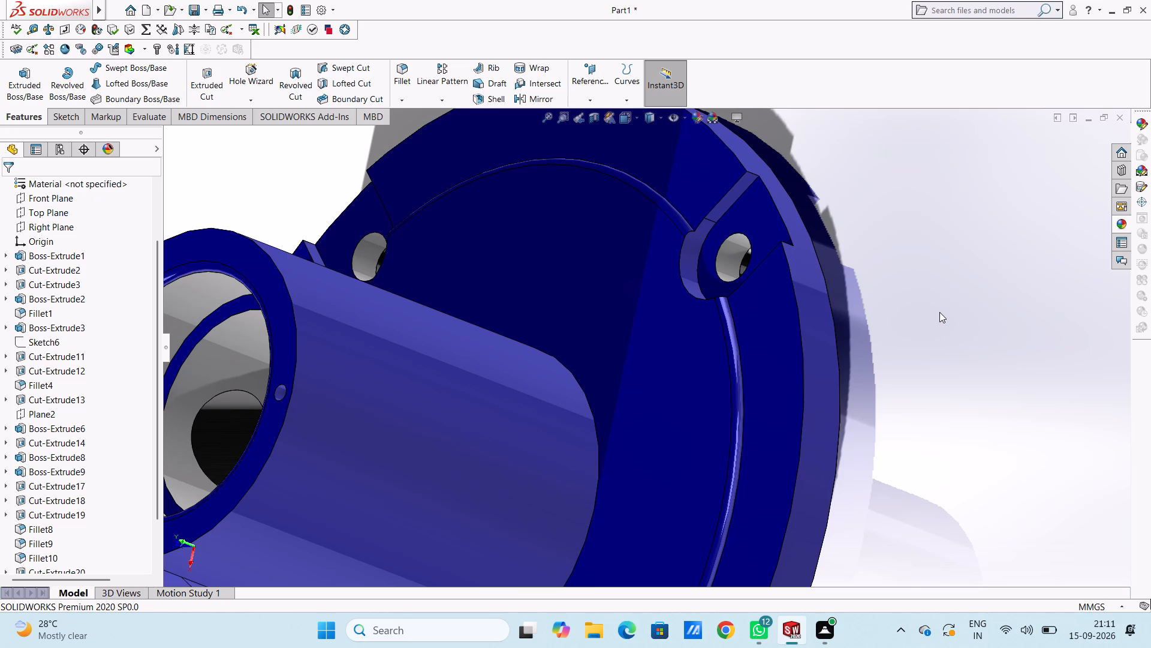
key("ctrl+7")
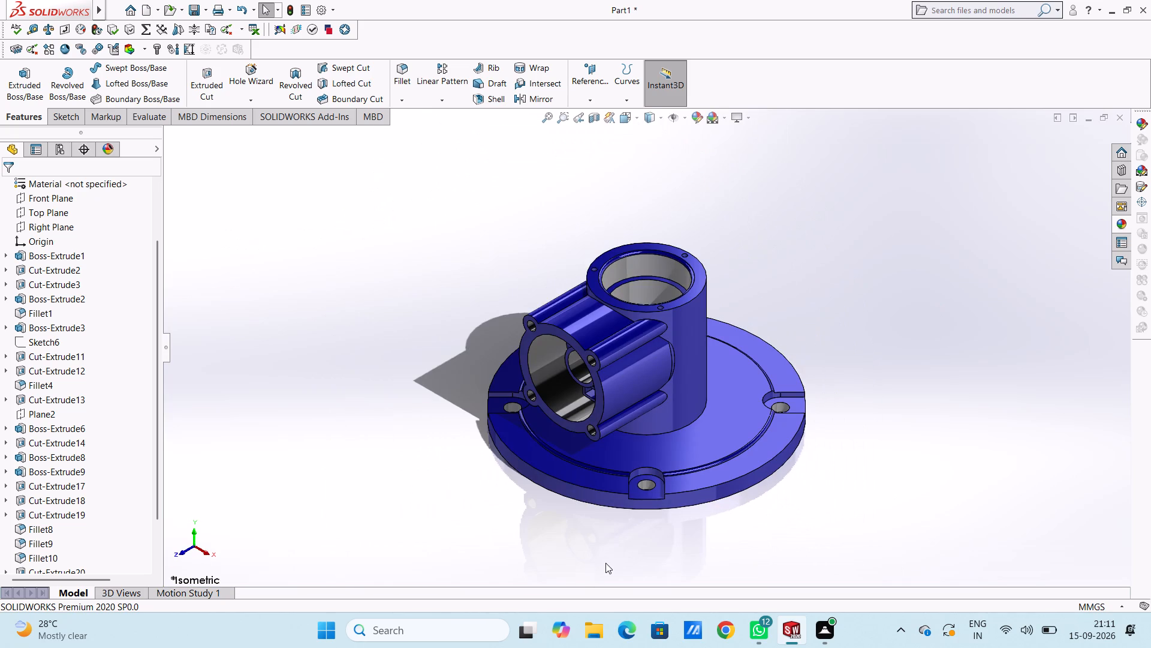
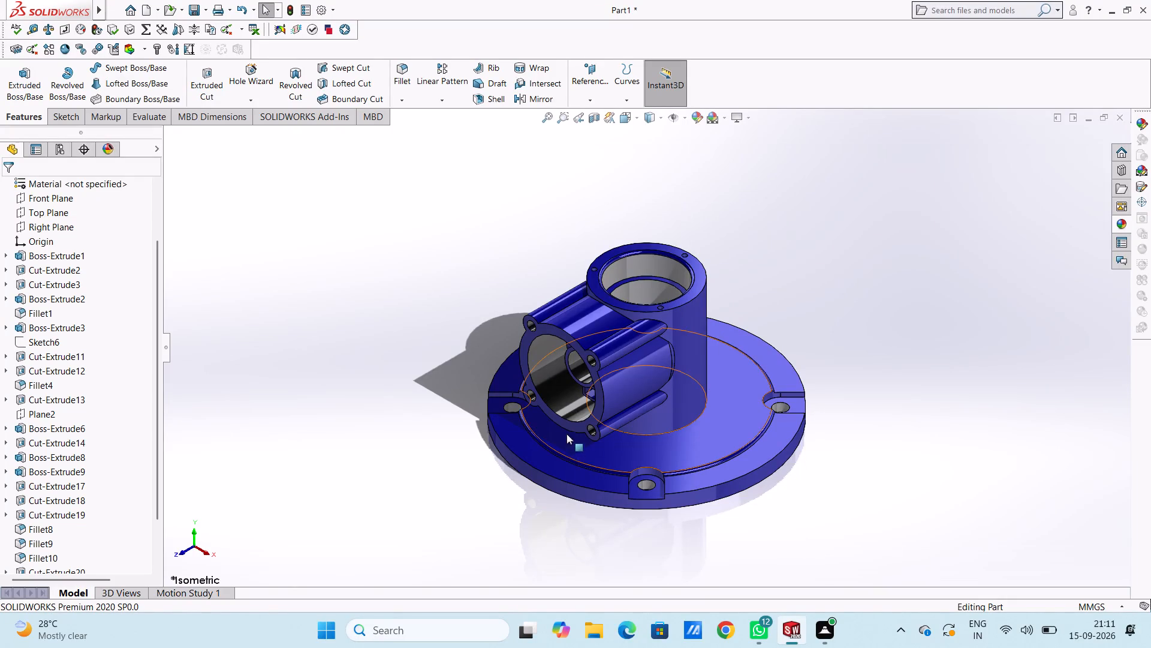
Apply polished silver to the floor and −X side wall of the rectangular opening in the small boss inside the horizontal housing.
scroll(572, 391, "down", 7)
middle_click_drag(583, 392, 605, 404)
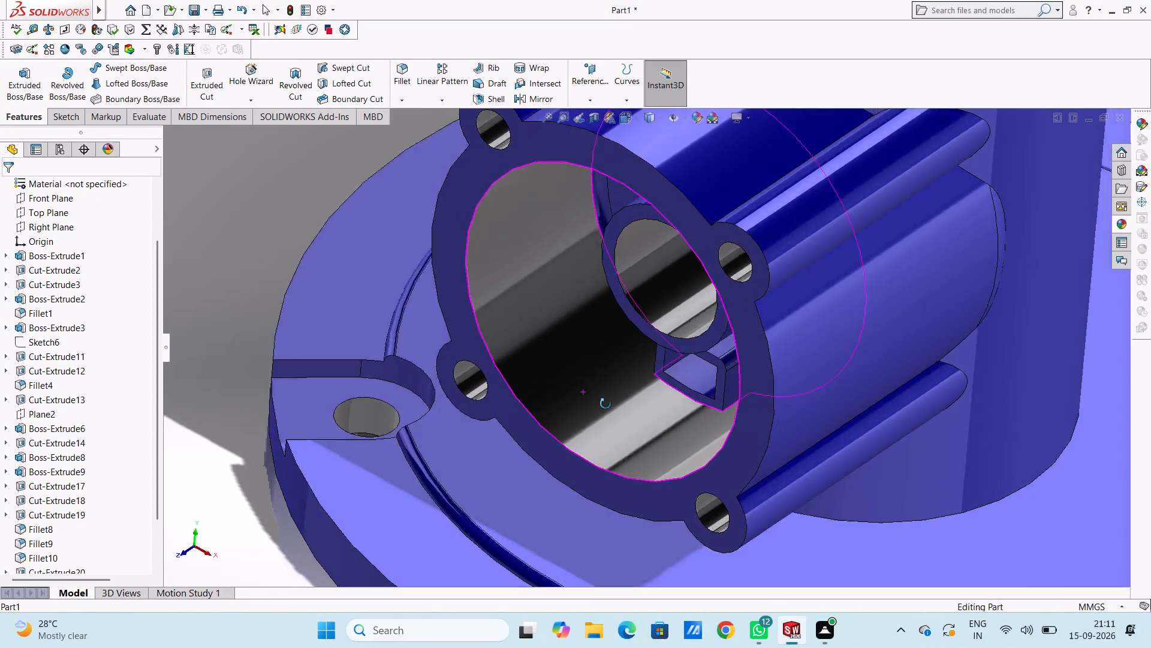
middle_click_drag(605, 404, 609, 404)
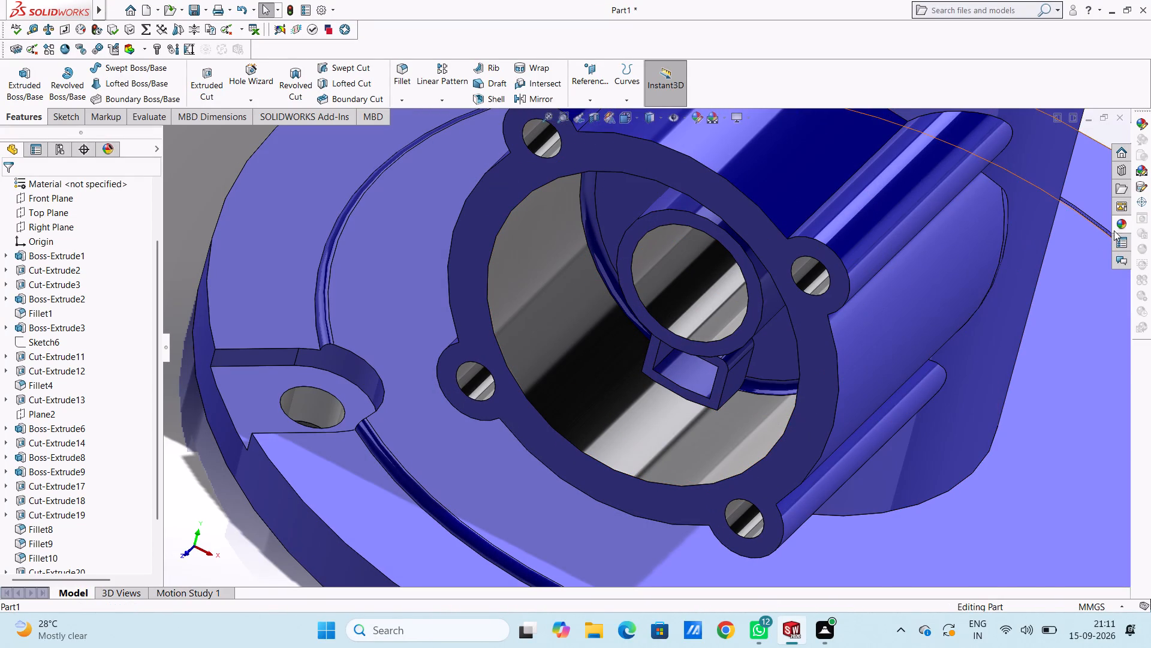
left_click(1119, 224)
left_click_drag(940, 455, 719, 401)
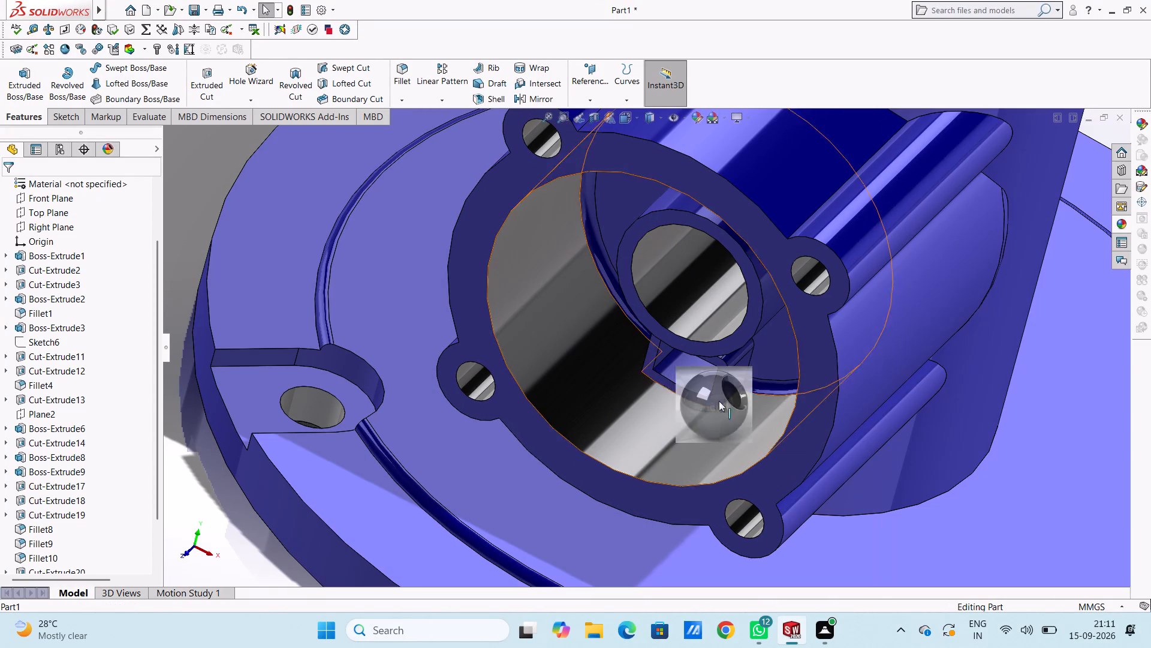
left_click_drag(719, 401, 698, 386)
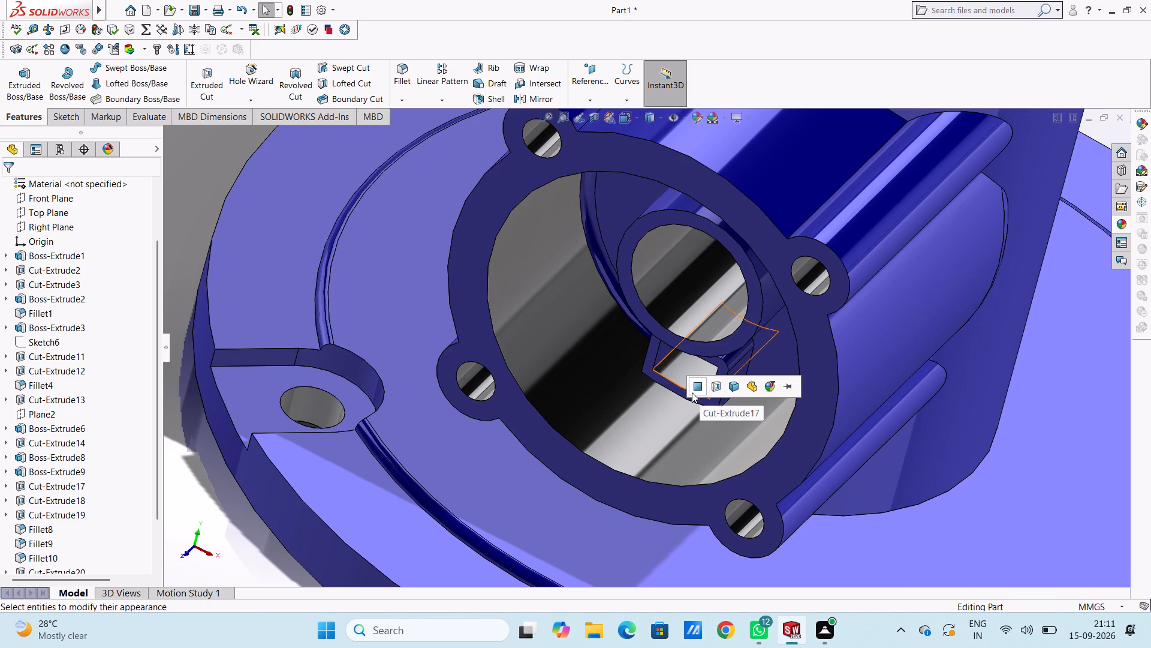
left_click(692, 392)
middle_click_drag(643, 391, 622, 305)
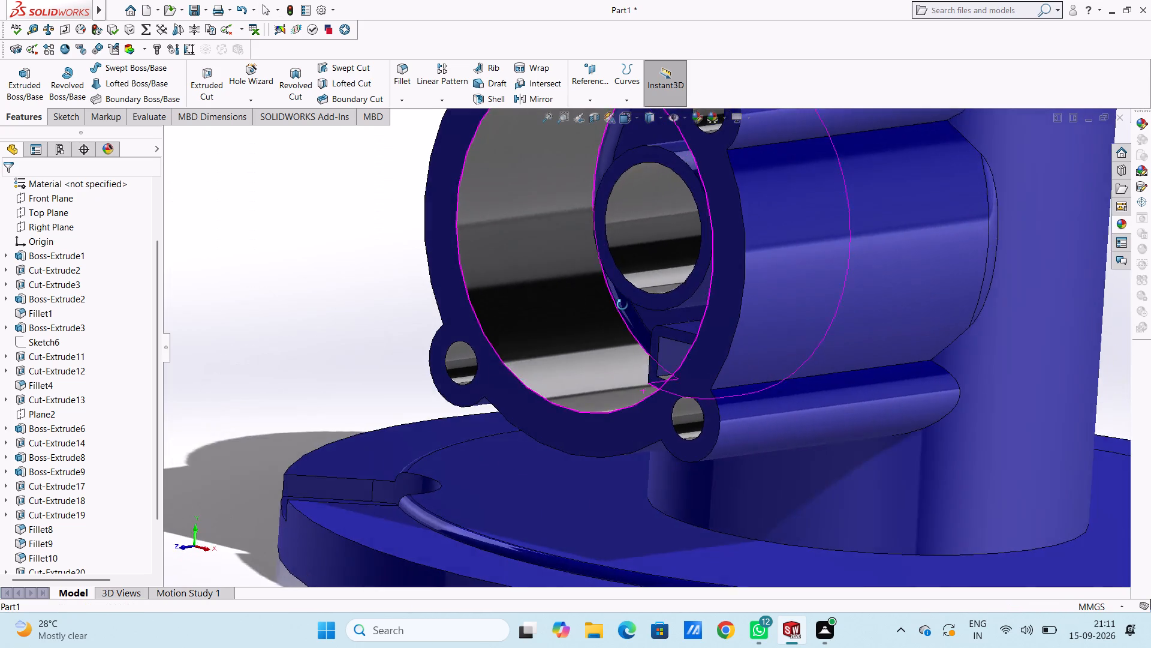
middle_click_drag(622, 305, 648, 321)
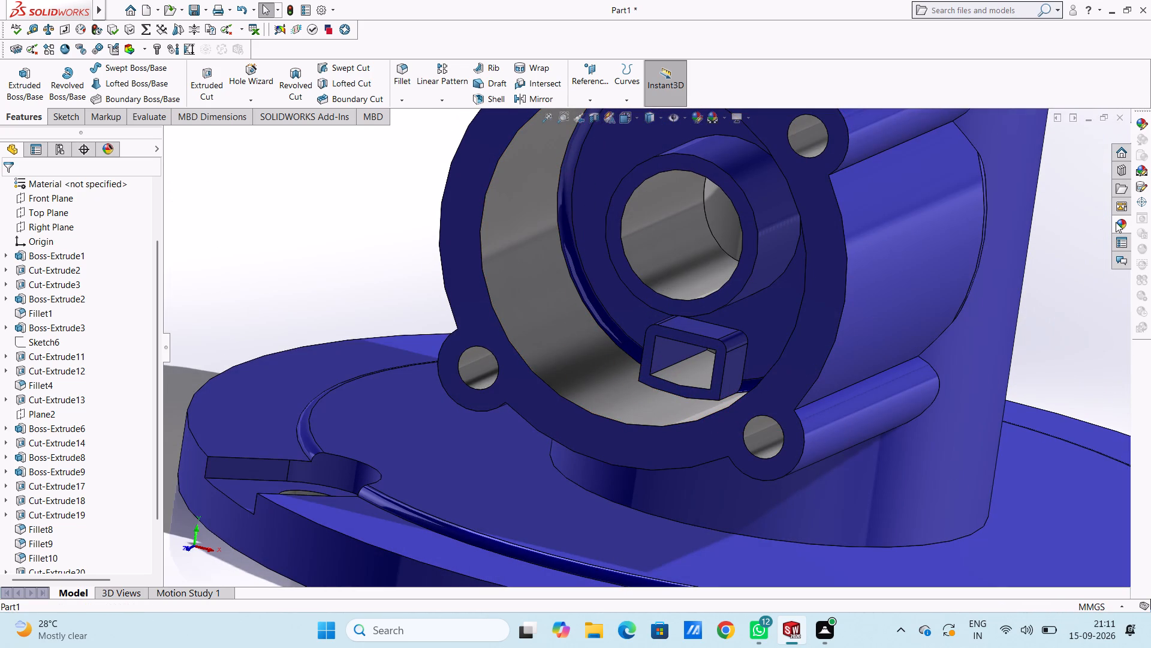
left_click(1117, 220)
left_click_drag(926, 457, 681, 355)
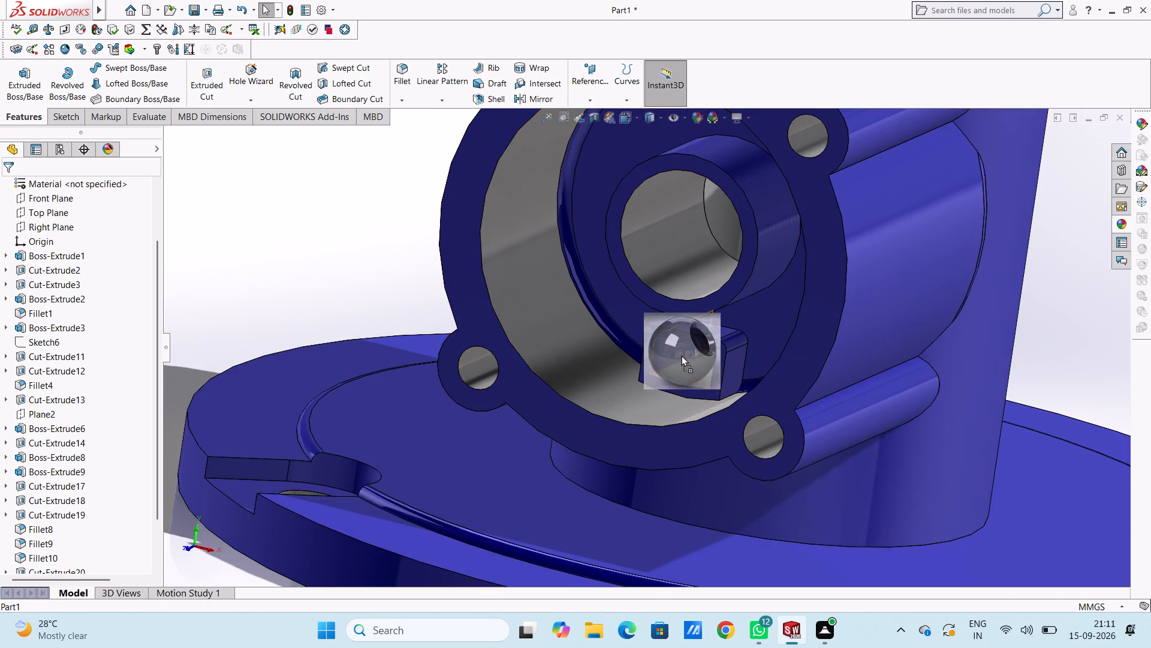
left_click_drag(681, 355, 655, 352)
left_click(653, 349)
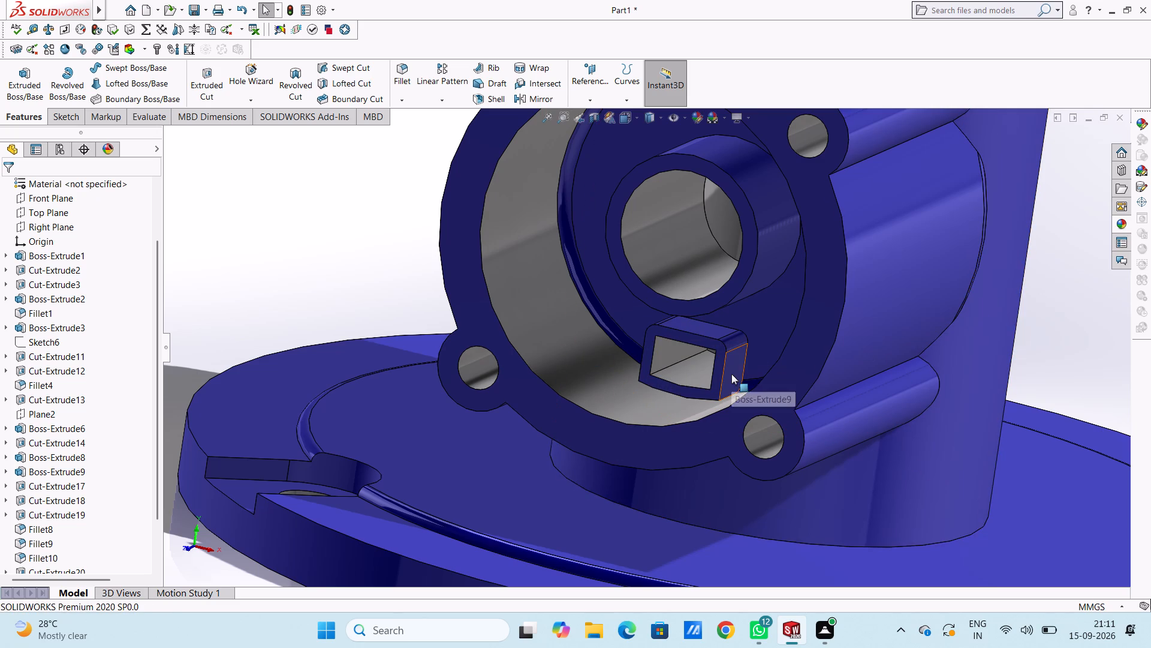
Apply polished silver to the +X side wall and upper face of the rectangular opening inside the horizontal housing.
middle_click_drag(731, 374, 795, 342)
scroll(794, 342, "up", 1)
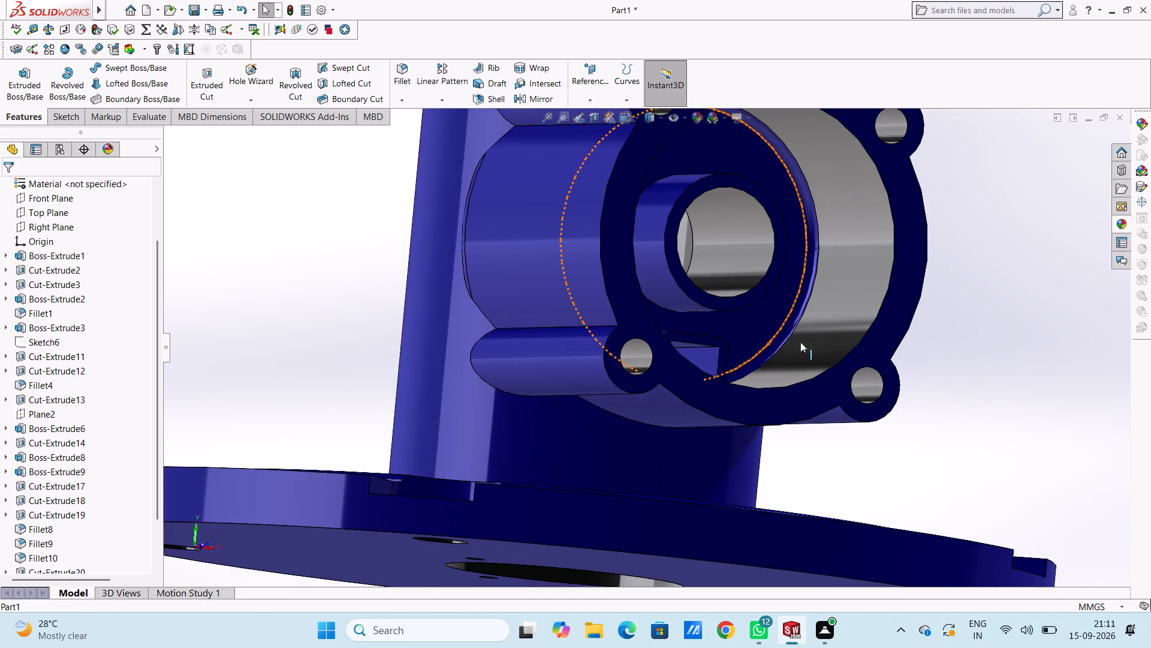
scroll(739, 343, "down", 3)
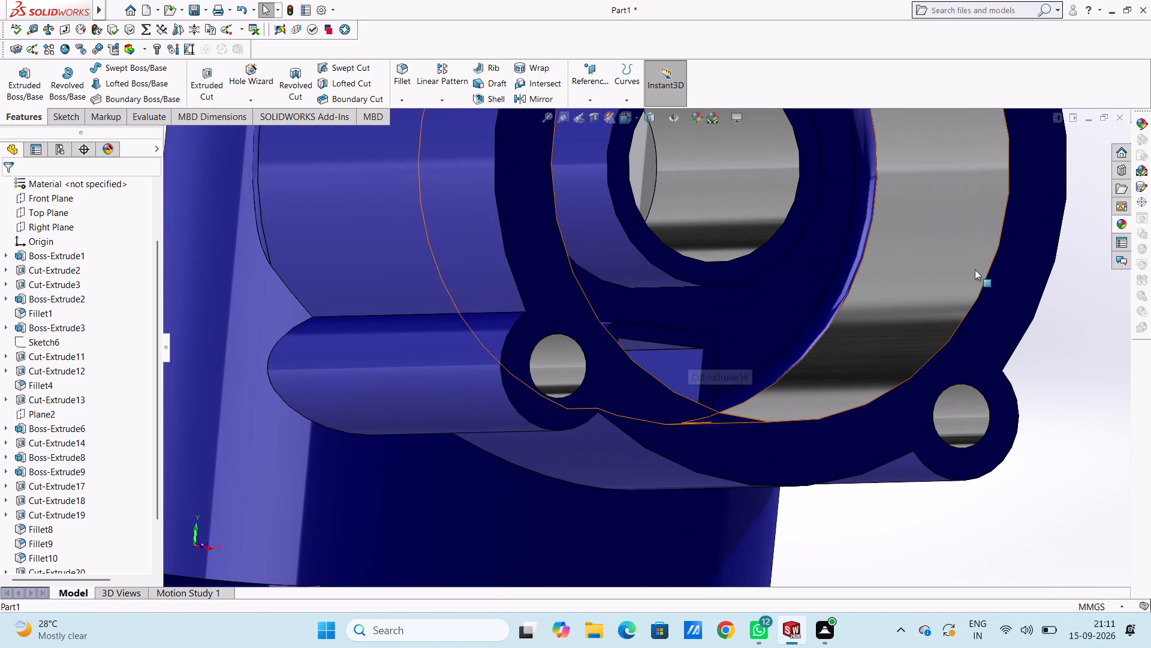
left_click(1119, 223)
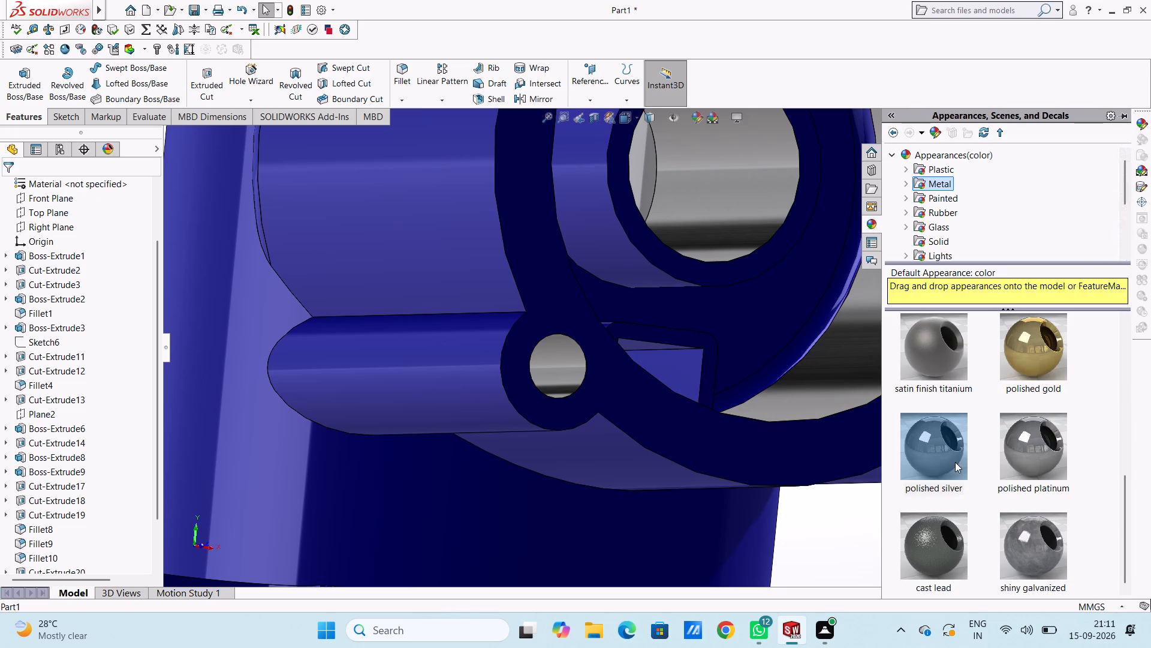
left_click_drag(953, 460, 695, 370)
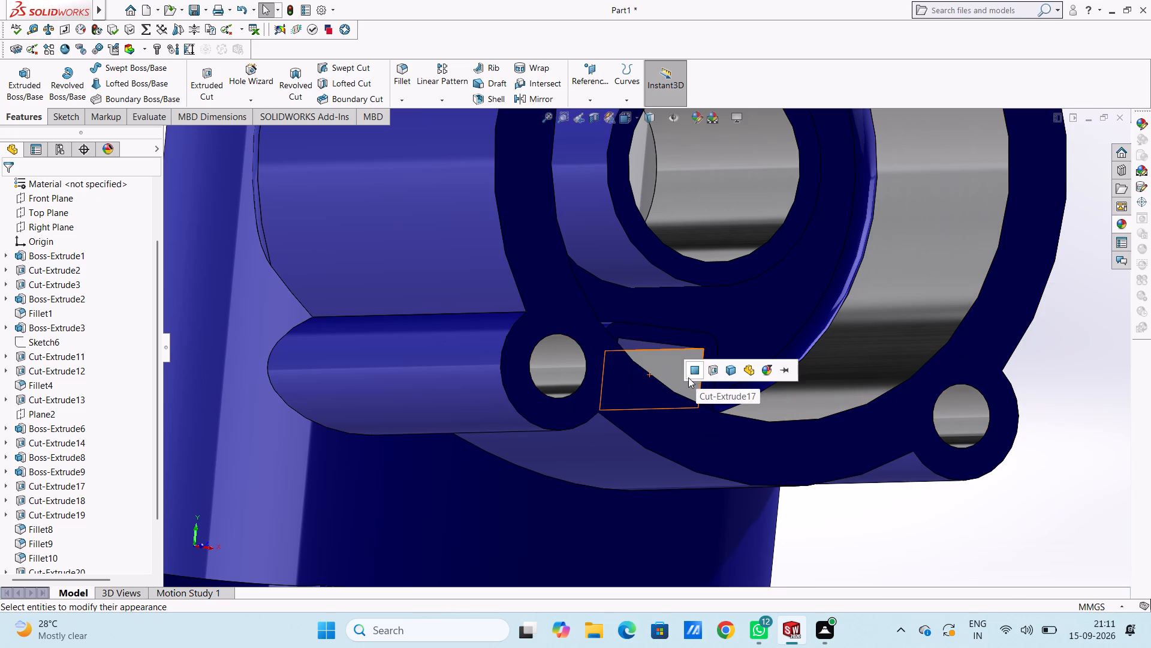
left_click(699, 365)
middle_click_drag(675, 362, 628, 338)
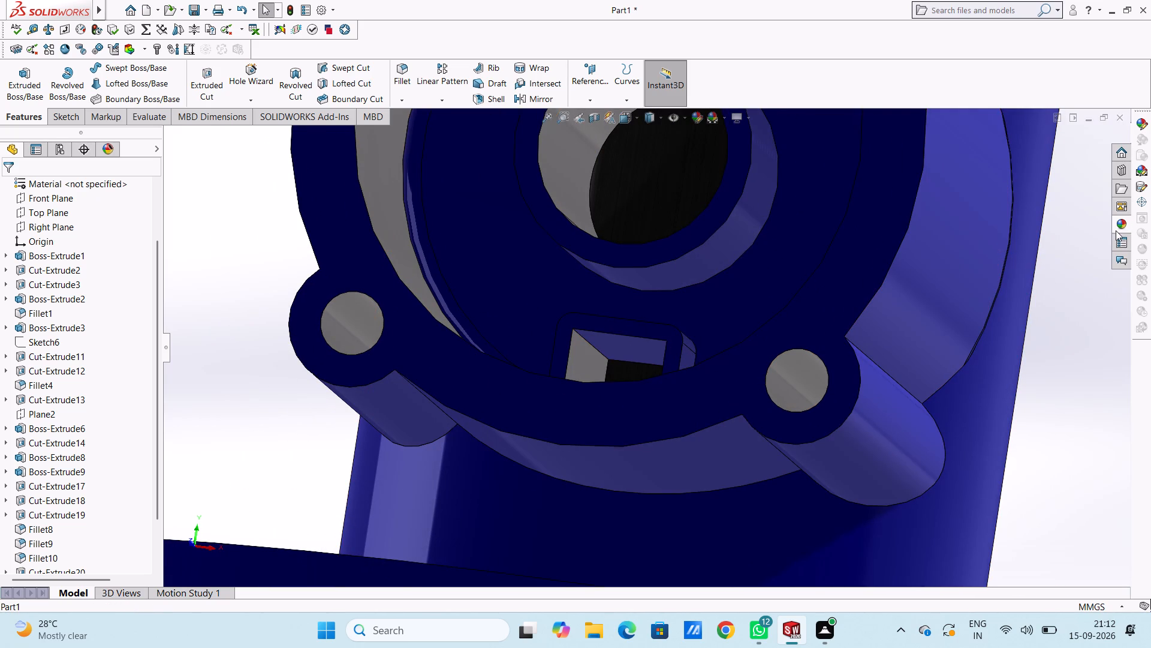
left_click(1110, 233)
left_click(1109, 227)
left_click(1113, 223)
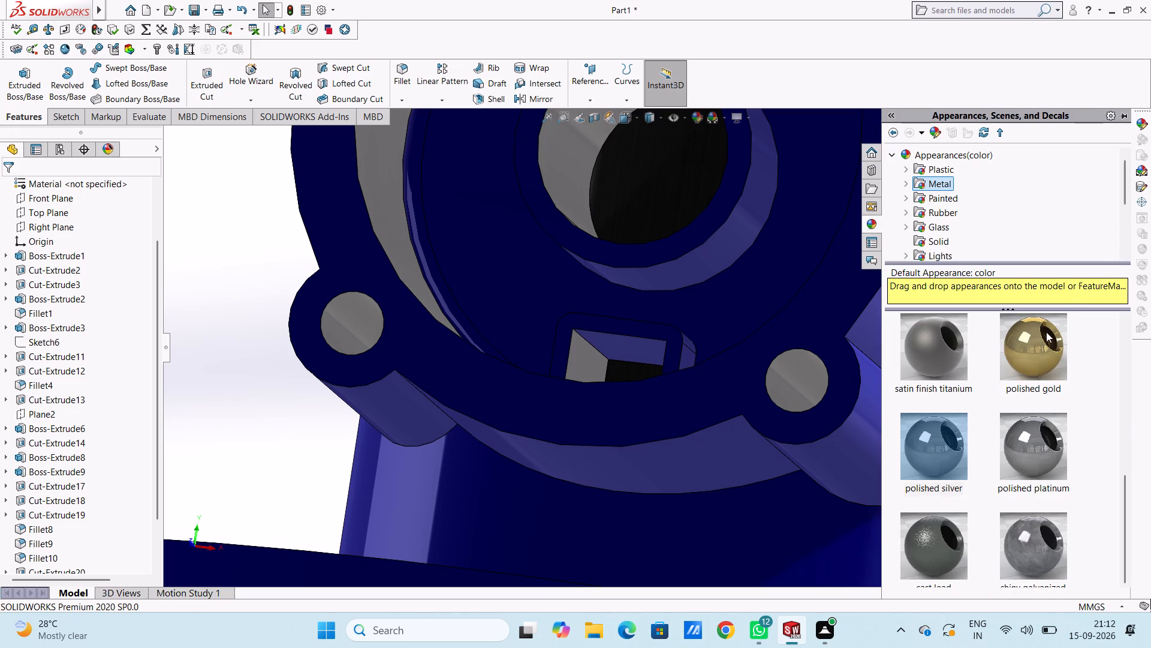
left_click_drag(911, 445, 619, 340)
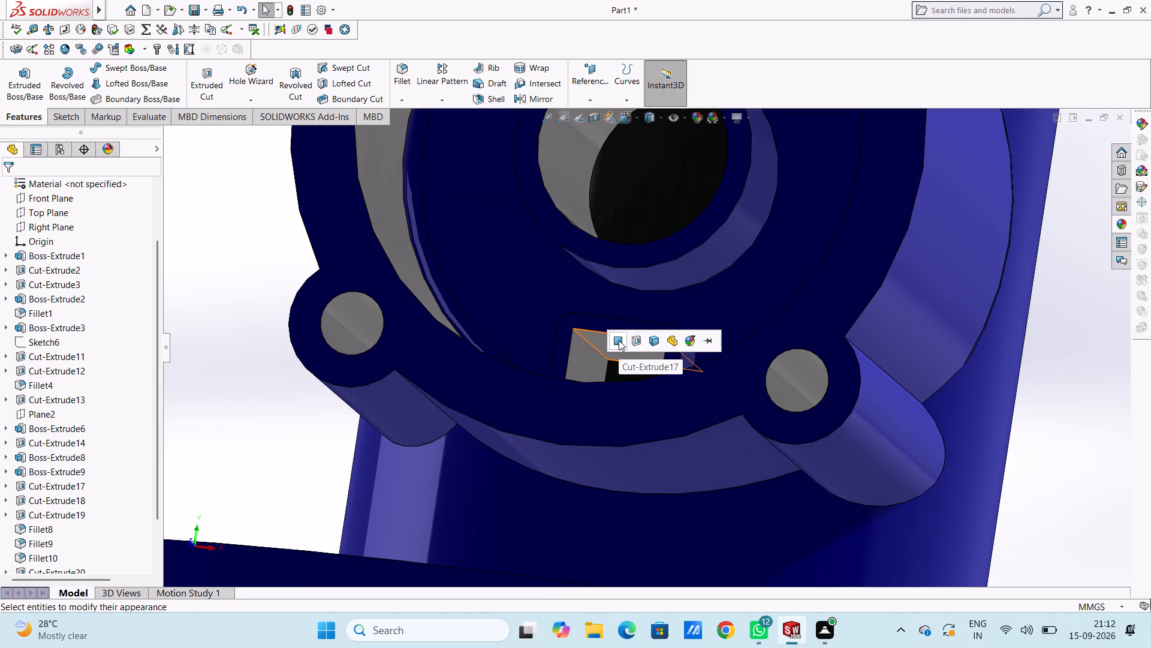
left_click(616, 341)
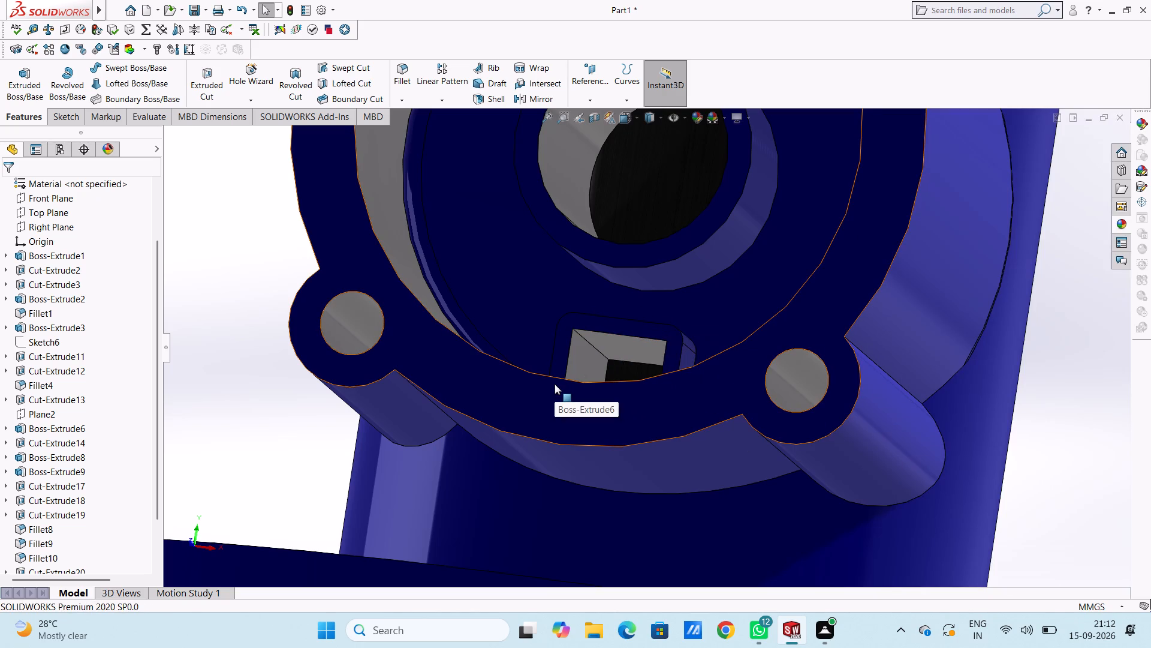
Apply polished silver to the screw hole in the vertical housing's top rim on the side opposite the horizontal housing.
key("ctrl+7")
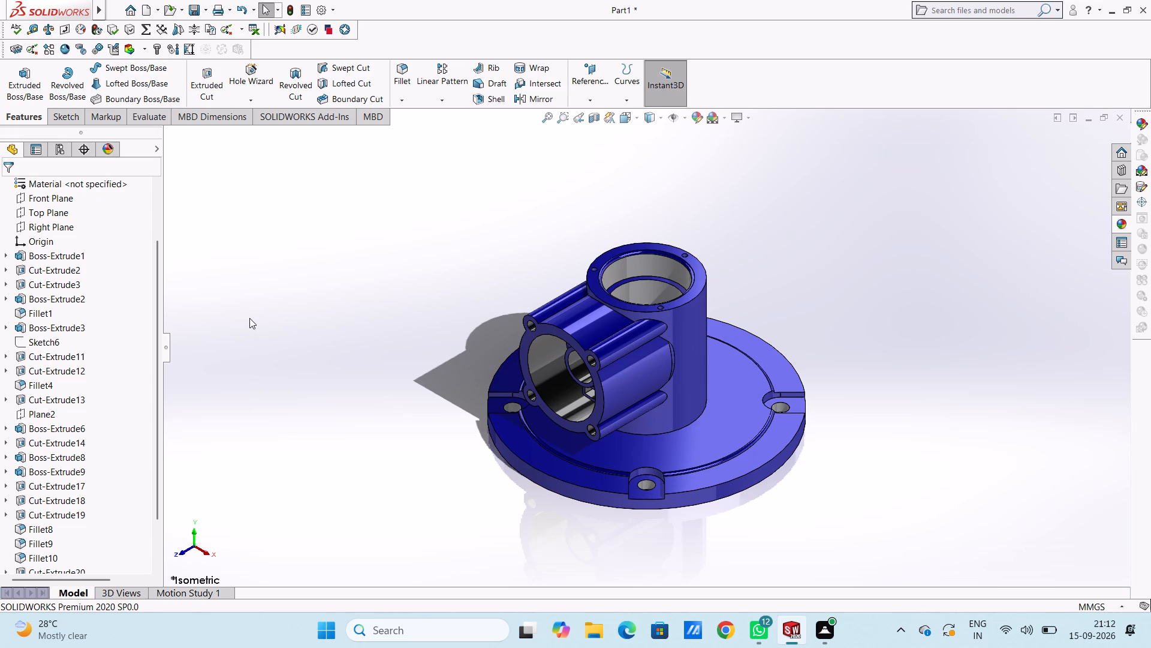
scroll(659, 244, "down", 3)
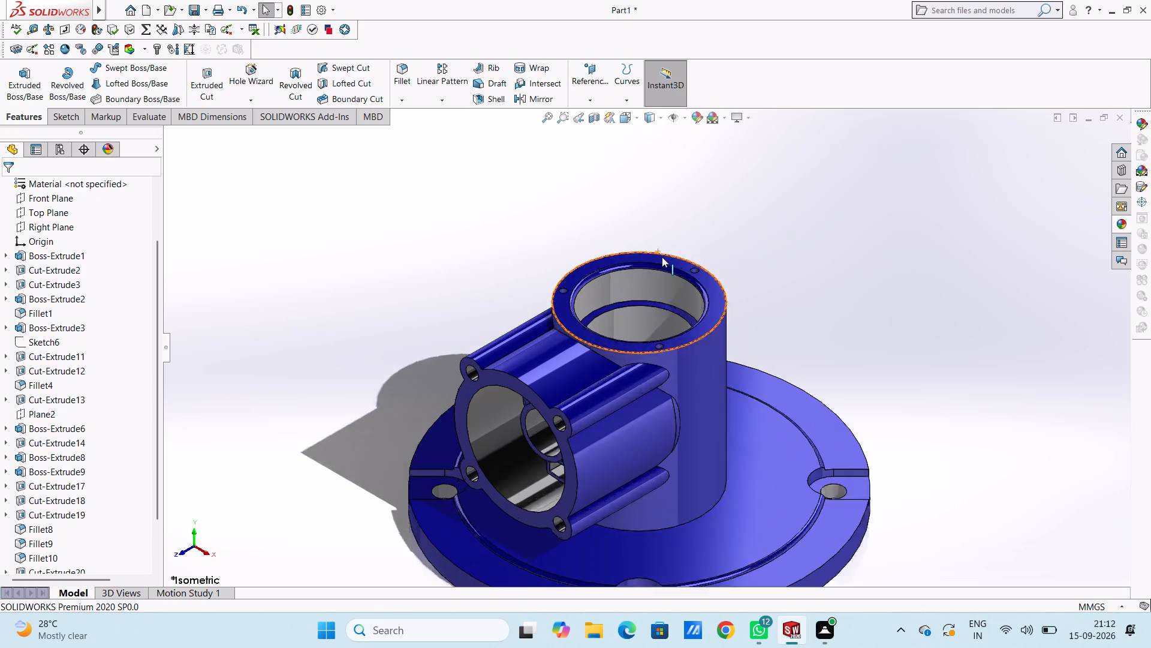
scroll(662, 257, "down", 4)
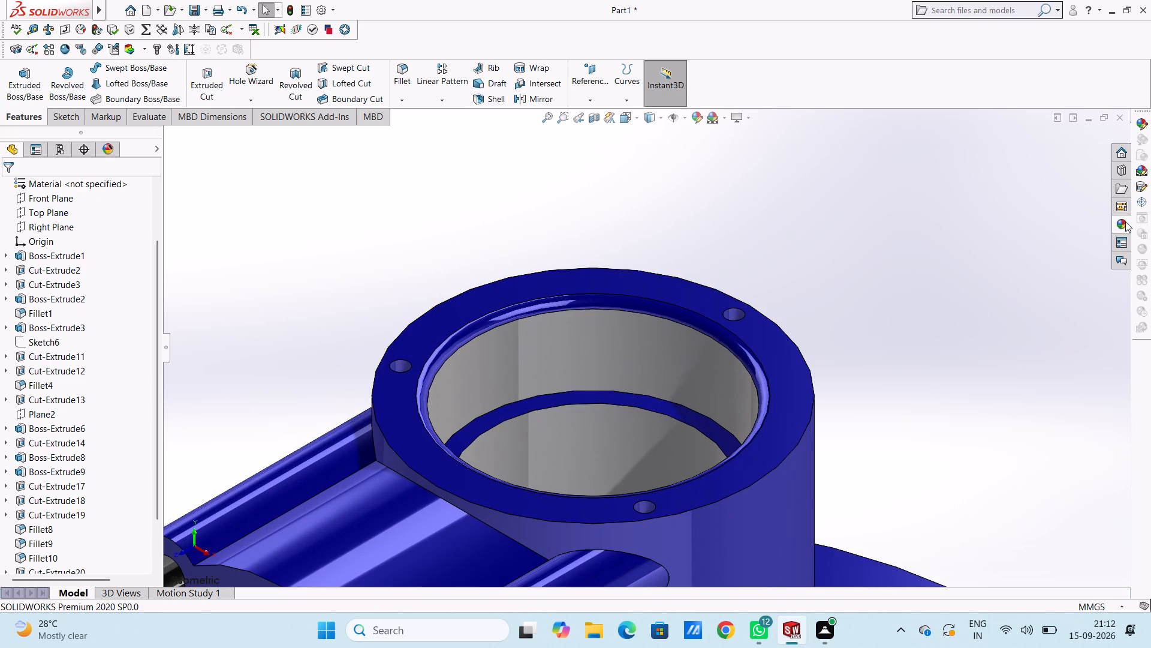
left_click(1125, 221)
left_click_drag(939, 460, 734, 302)
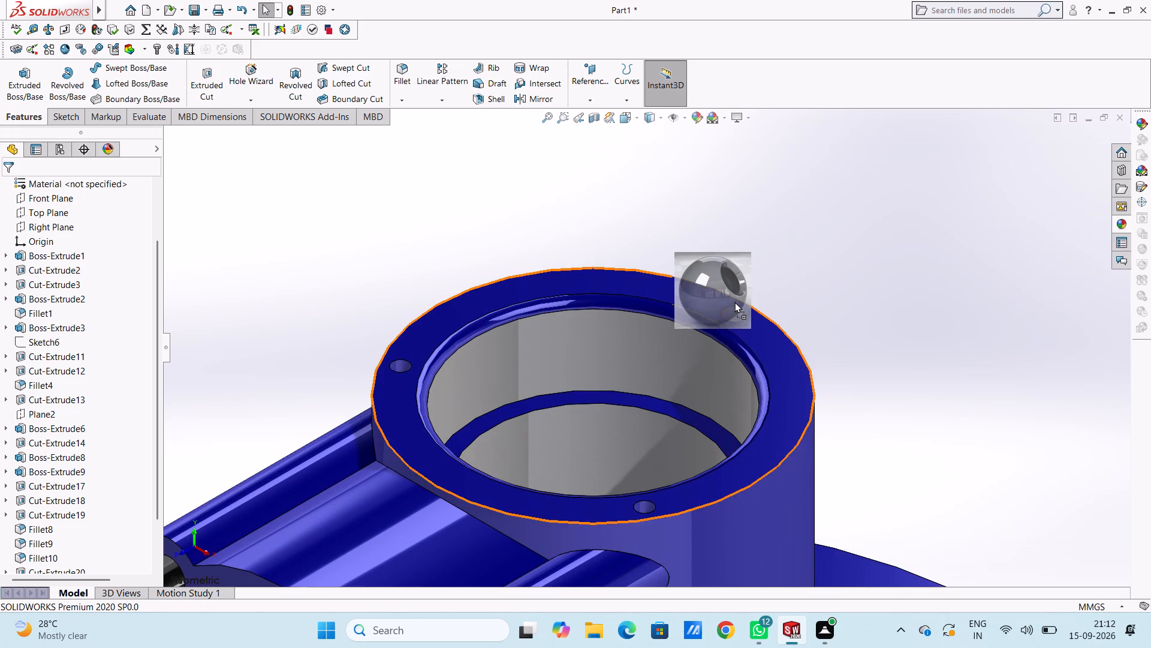
left_click_drag(734, 302, 743, 310)
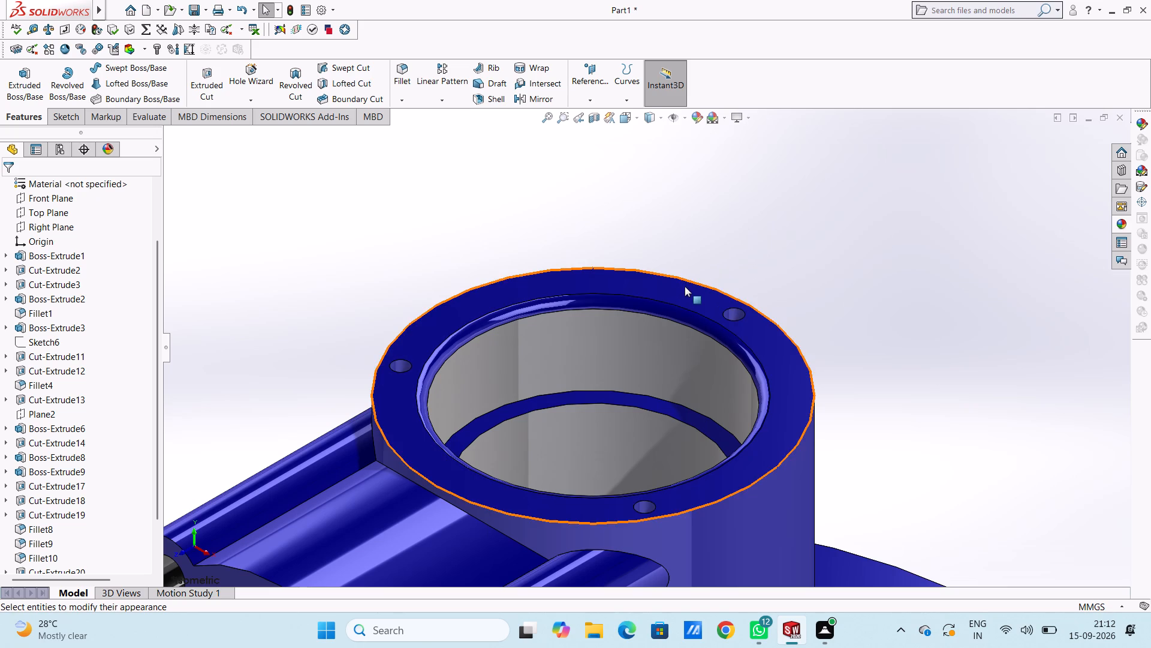
scroll(692, 295, "down", 8)
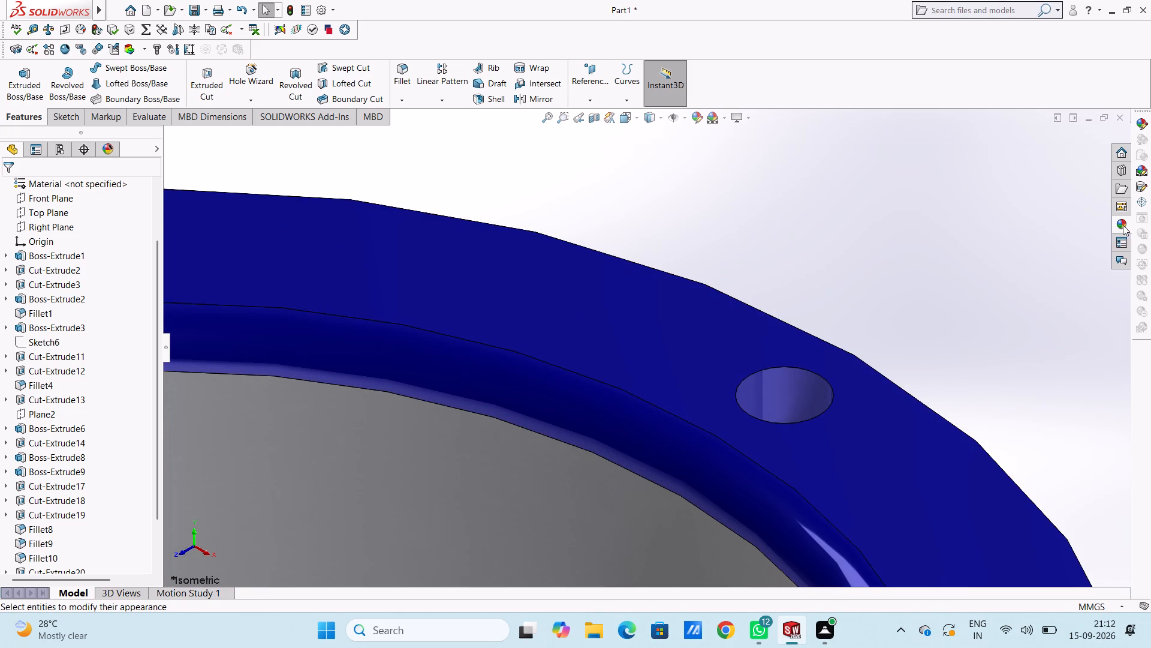
left_click(1122, 226)
left_click_drag(946, 439, 805, 379)
left_click(796, 378)
Apply polished silver to the face of the +X side screw hole in the vertical housing's top rim.
scroll(619, 509, "down", 5)
scroll(619, 492, "up", 15)
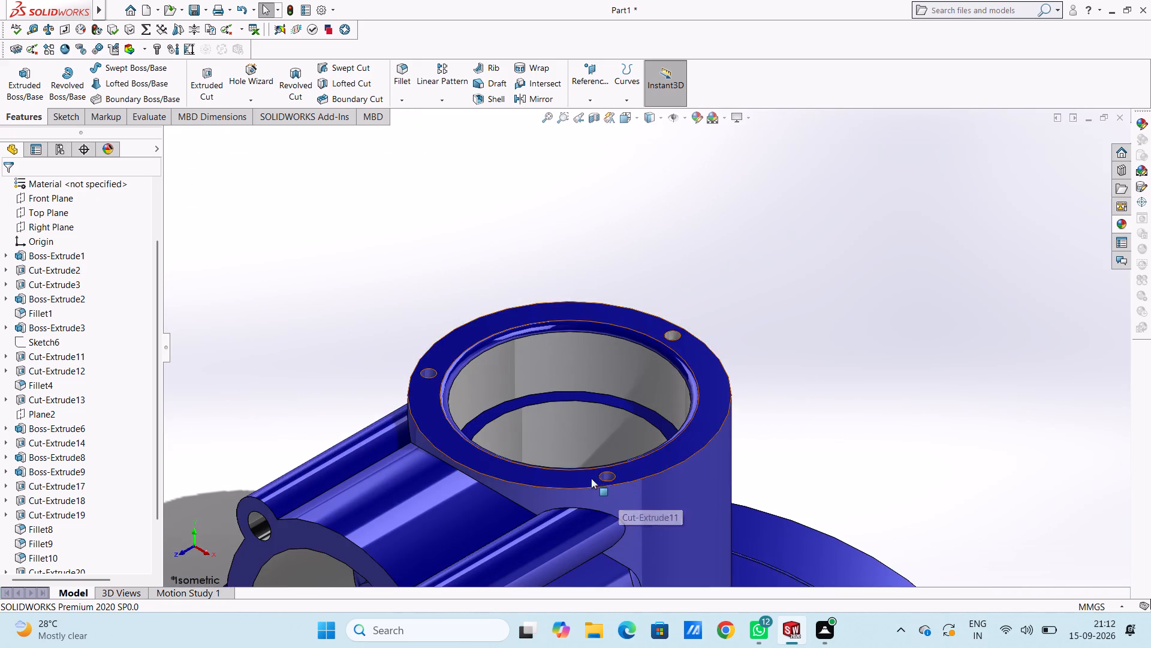
scroll(592, 481, "down", 7)
scroll(721, 364, "down", 3)
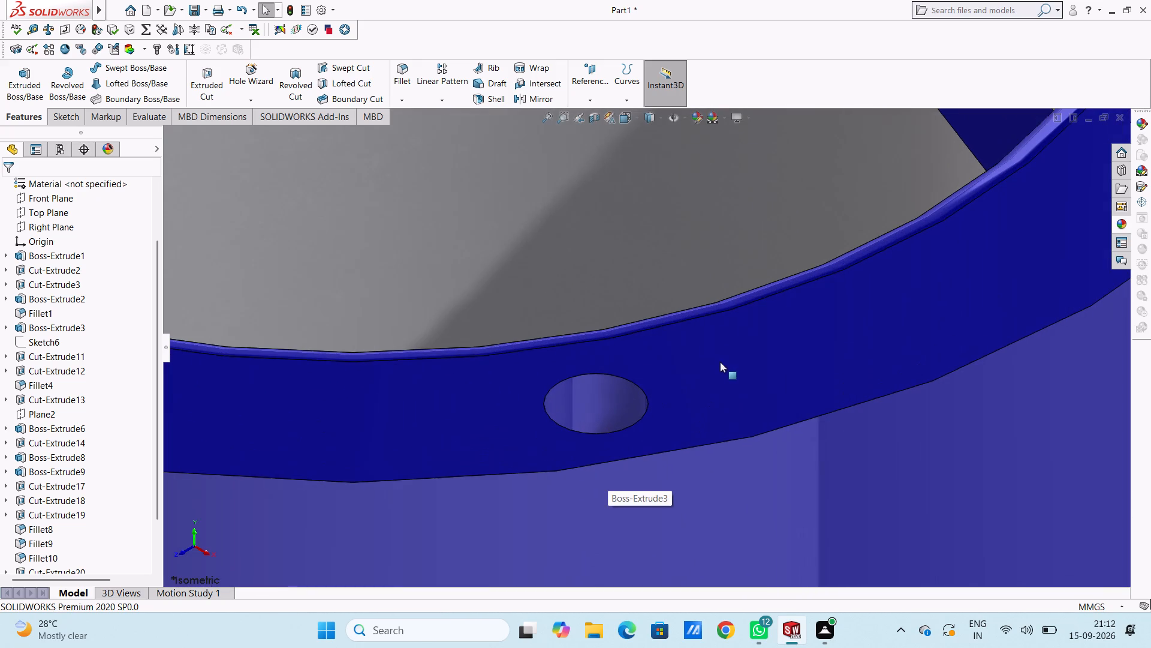
left_click(1120, 224)
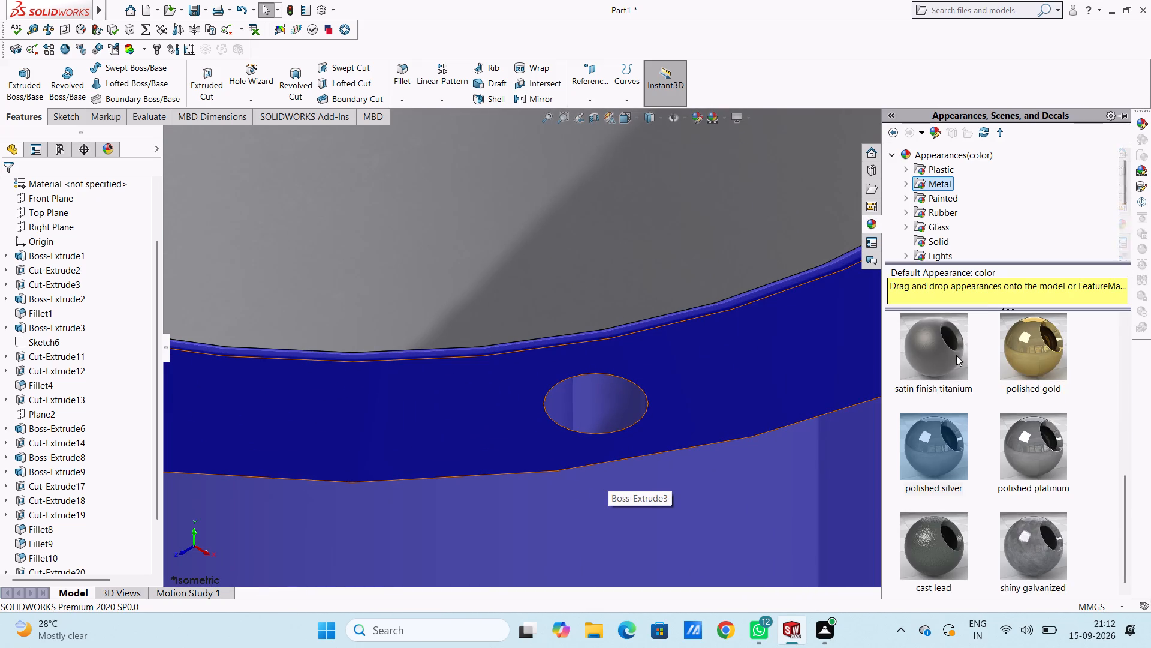
left_click_drag(929, 448, 590, 389)
left_click(587, 389)
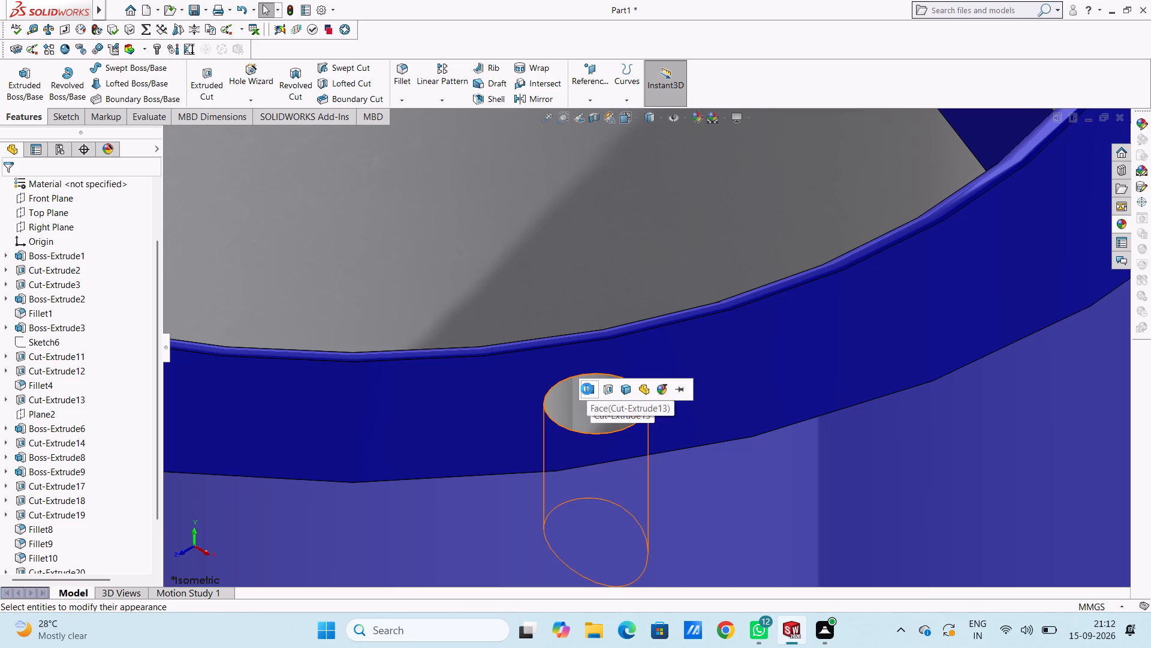
Apply polished silver to the face of the remaining screw hole on the −X side of the vertical housing's top rim.
scroll(556, 279, "down", 4)
scroll(556, 280, "up", 10)
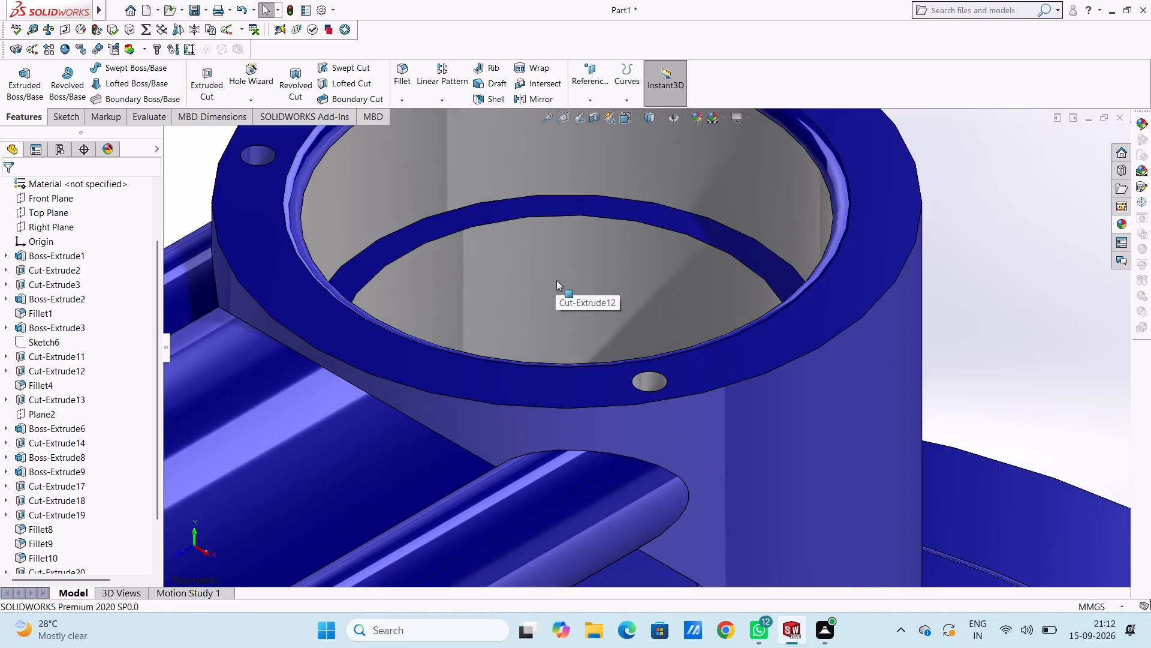
scroll(556, 280, "up", 4)
scroll(461, 236, "down", 7)
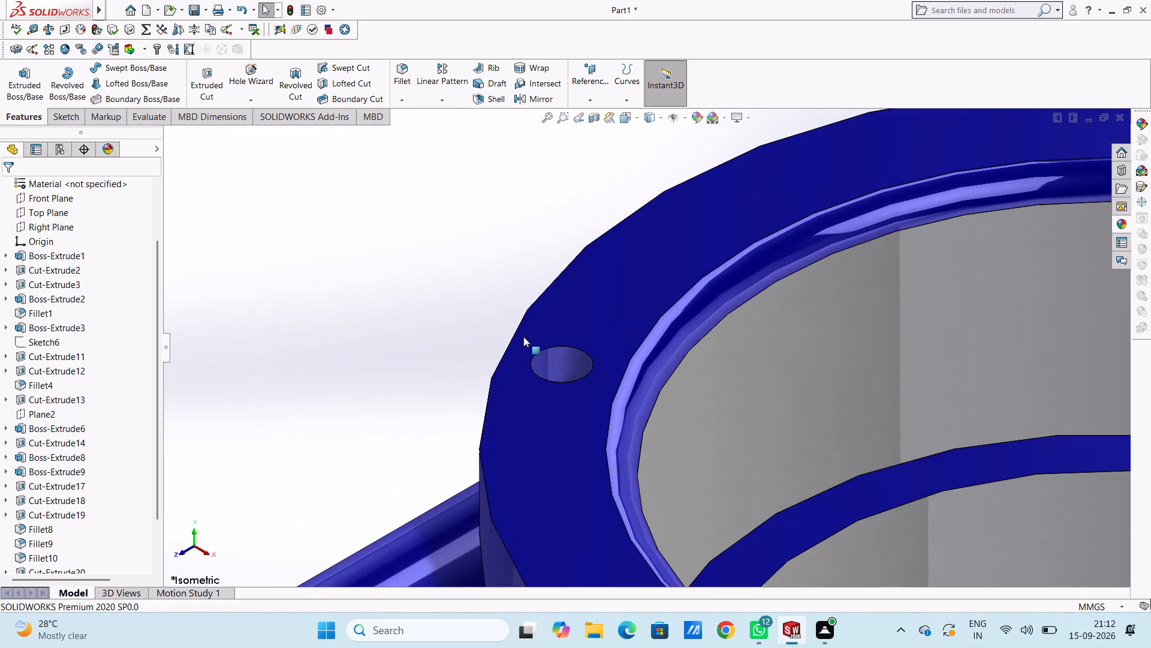
scroll(523, 337, "down", 5)
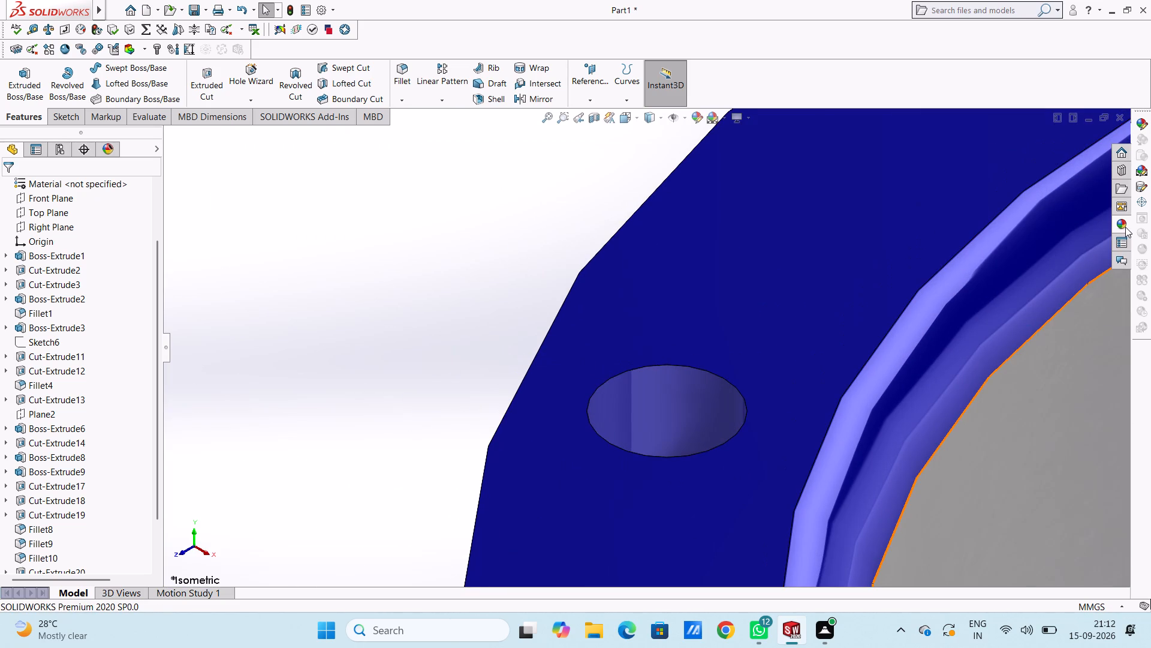
left_click(1126, 227)
left_click_drag(921, 442, 672, 385)
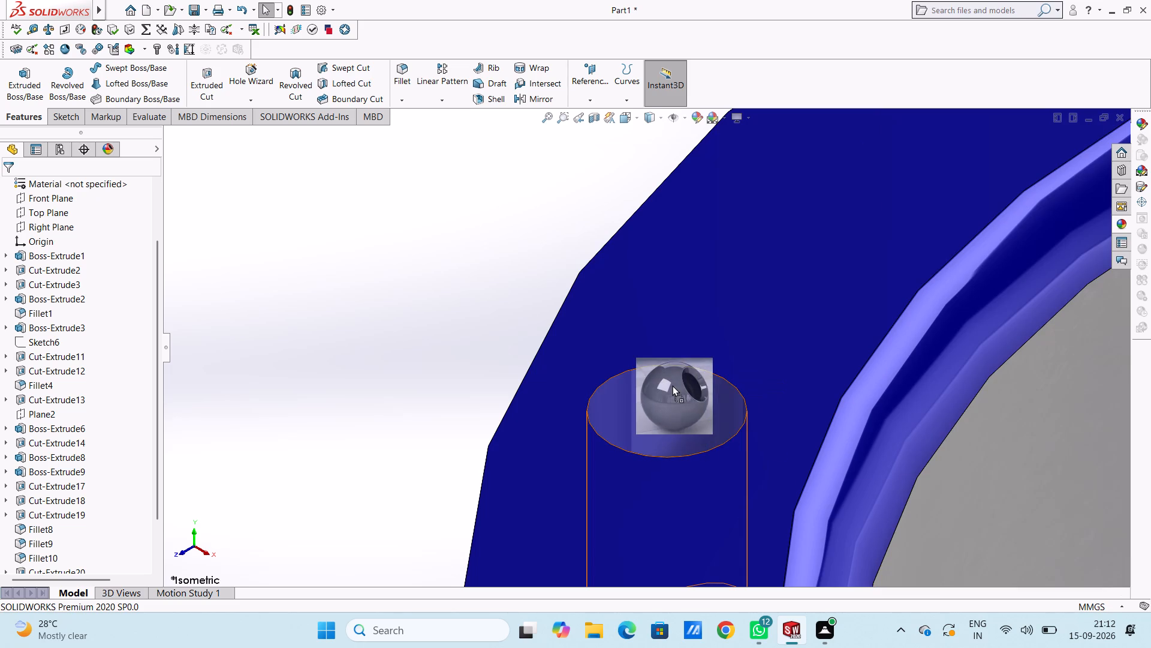
left_click_drag(672, 385, 671, 385)
left_click(667, 388)
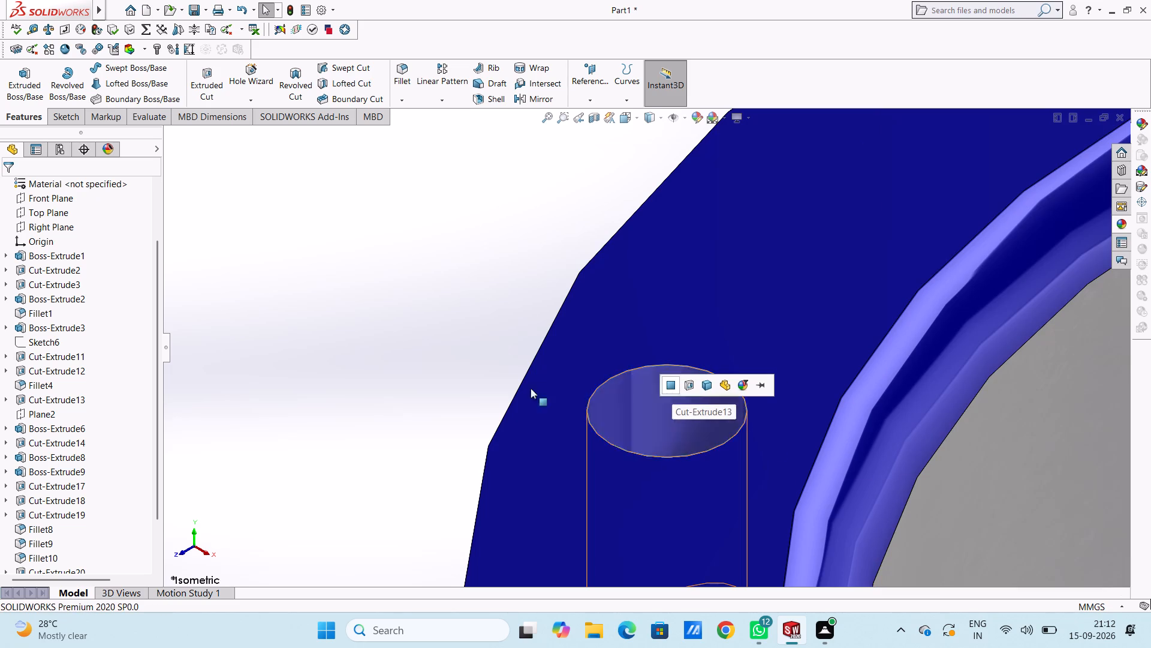
Apply polished platinum to the floor face of the flange's mounting-hole recess on the +X, −Z side.
scroll(452, 378, "up", 17)
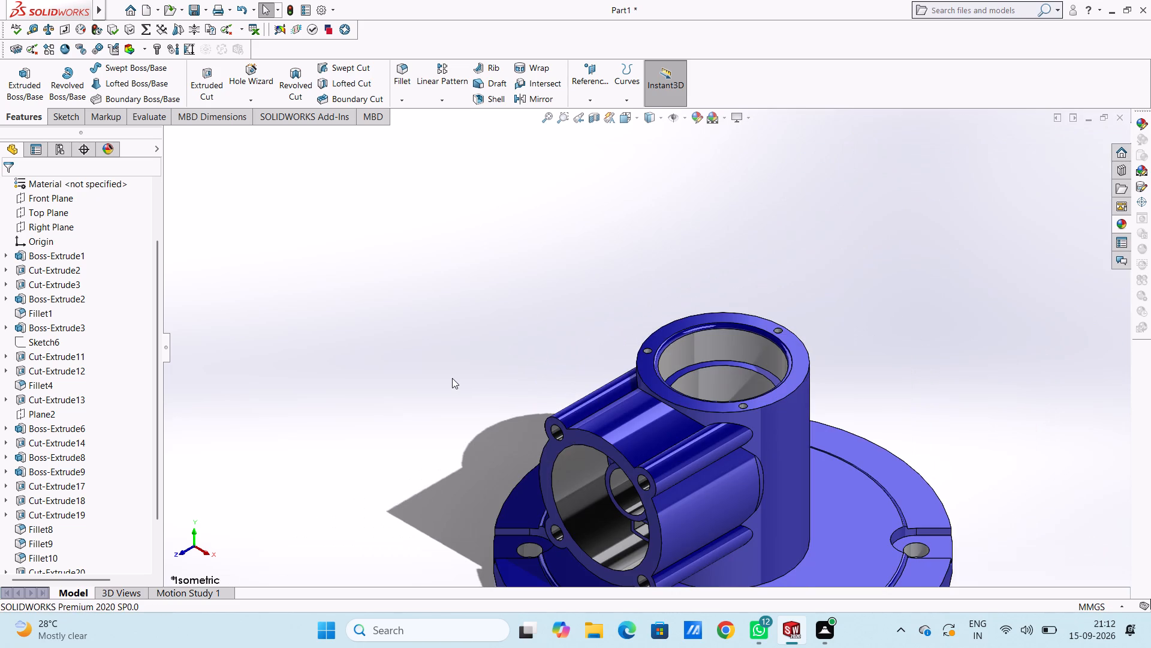
scroll(452, 378, "up", 3)
scroll(454, 381, "down", 1)
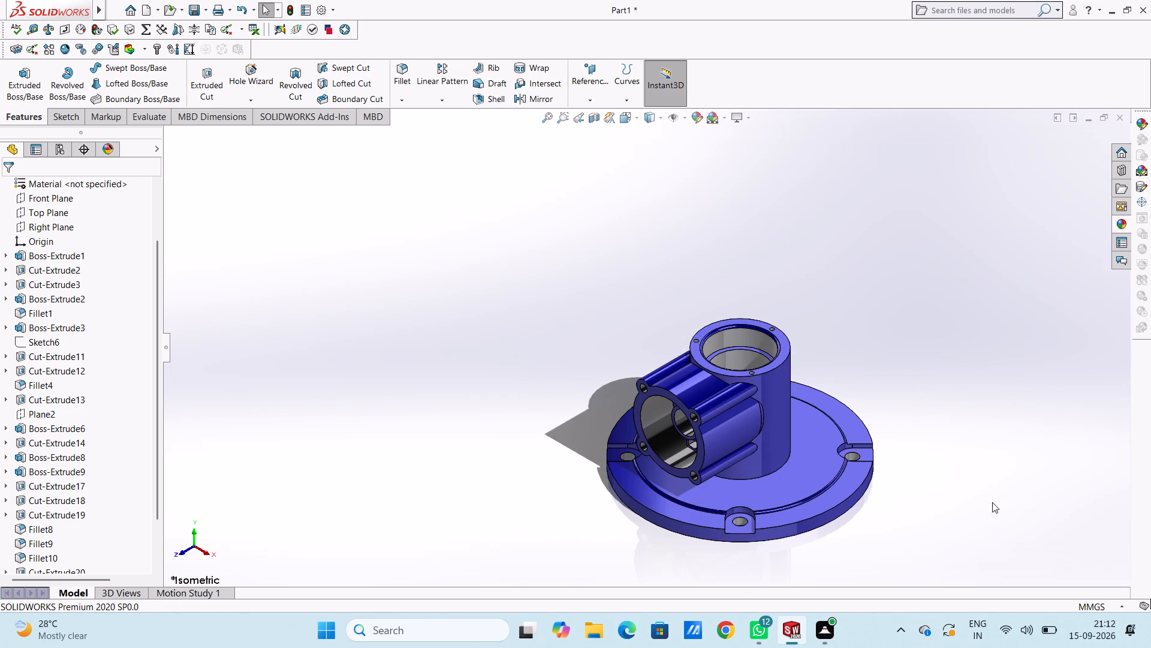
scroll(971, 490, "down", 1)
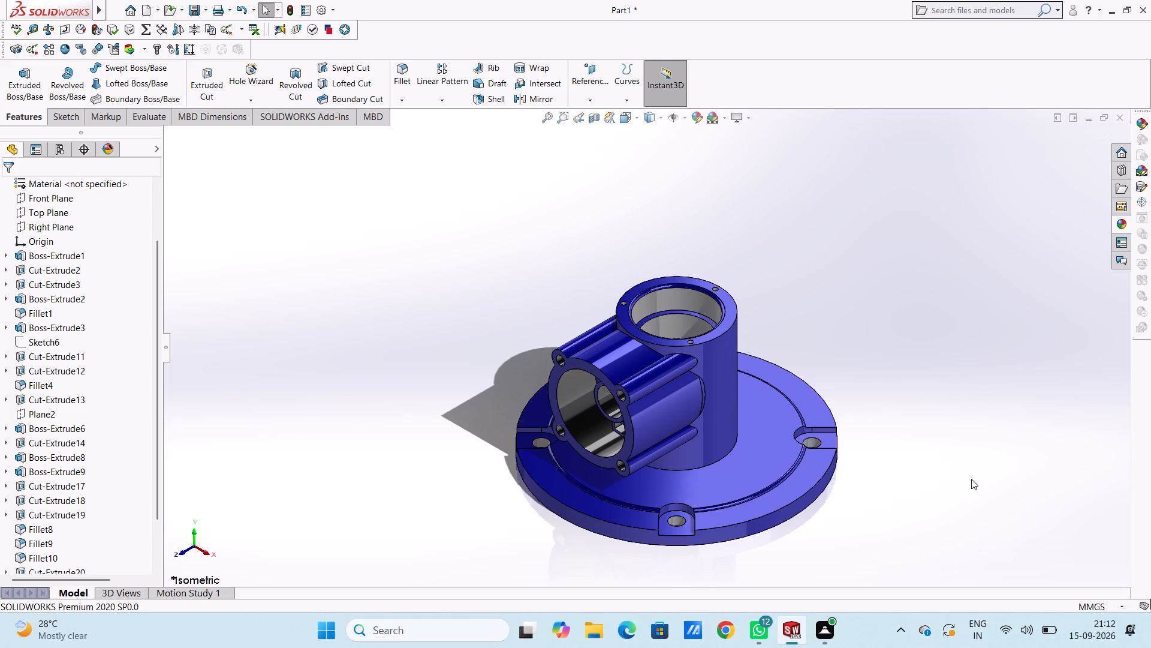
left_click(1118, 224)
left_click_drag(1026, 445, 816, 437)
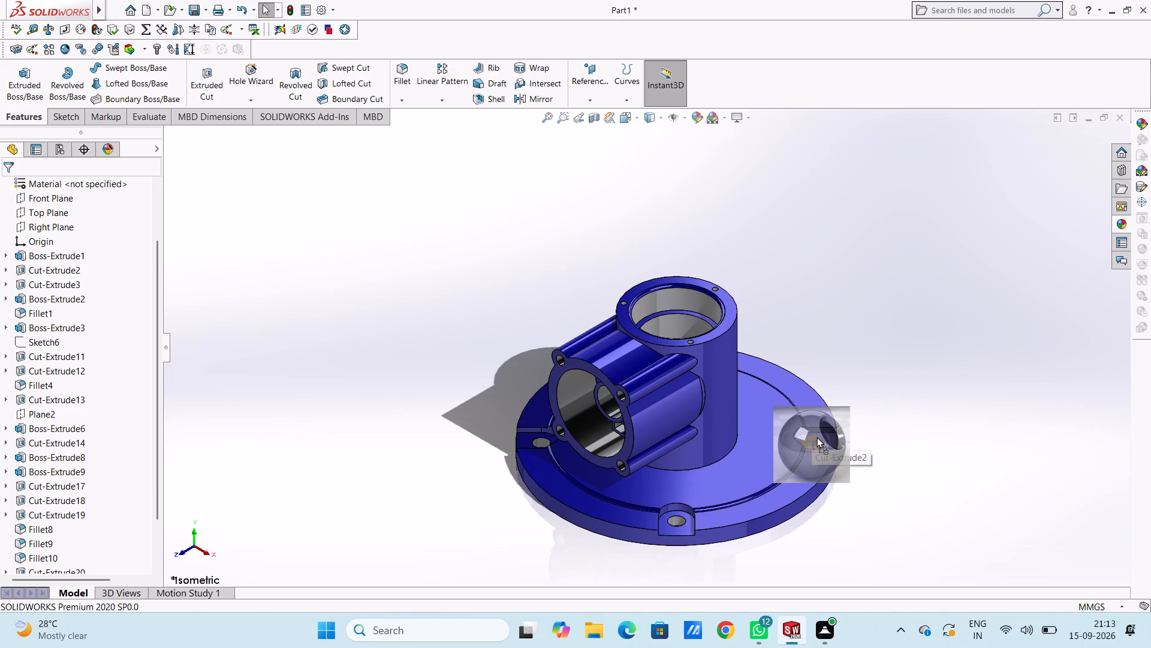
left_click_drag(816, 437, 821, 437)
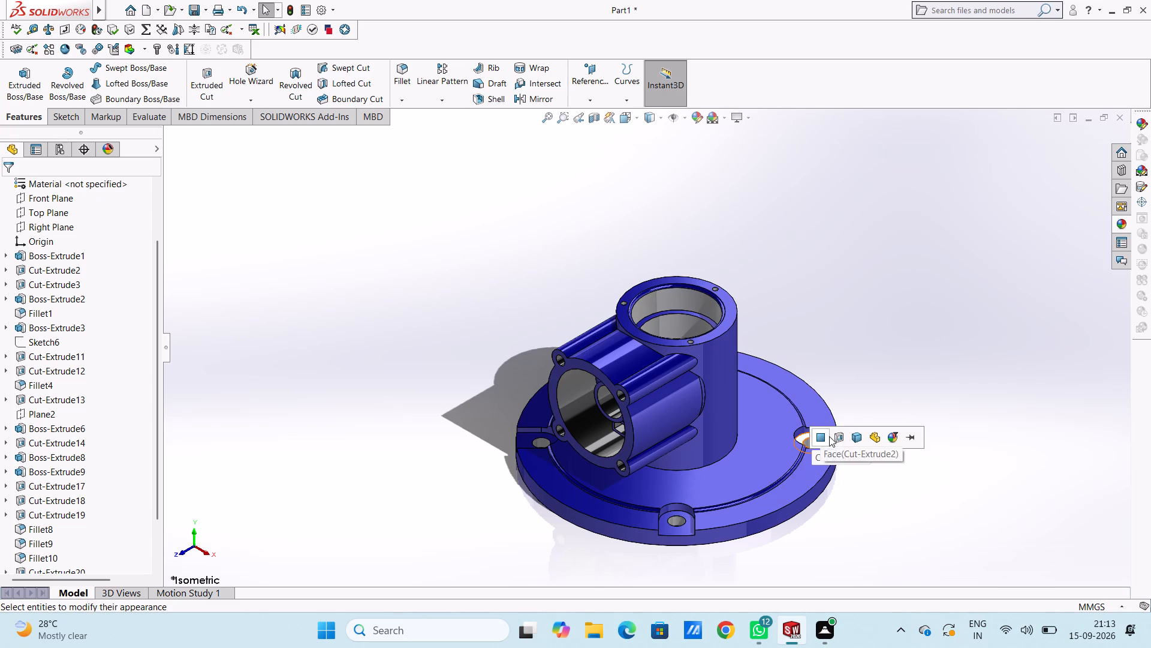
left_click(824, 435)
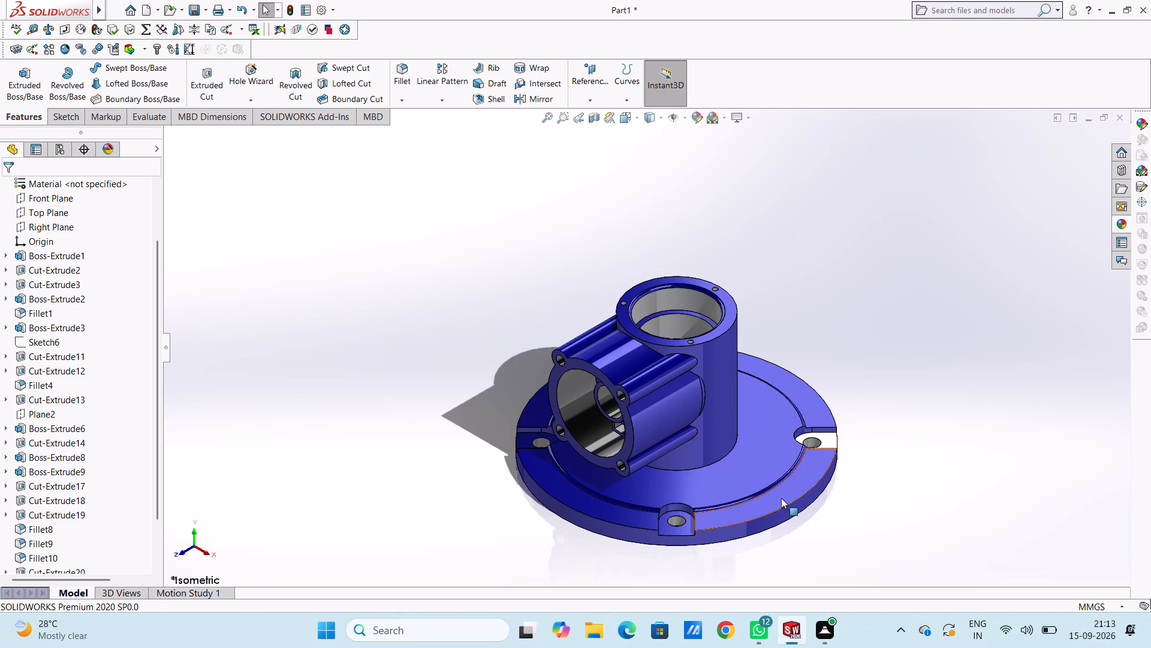
Apply polished platinum to the floor face of the flange's mounting-hole recess on the +X, +Z side.
scroll(671, 526, "down", 5)
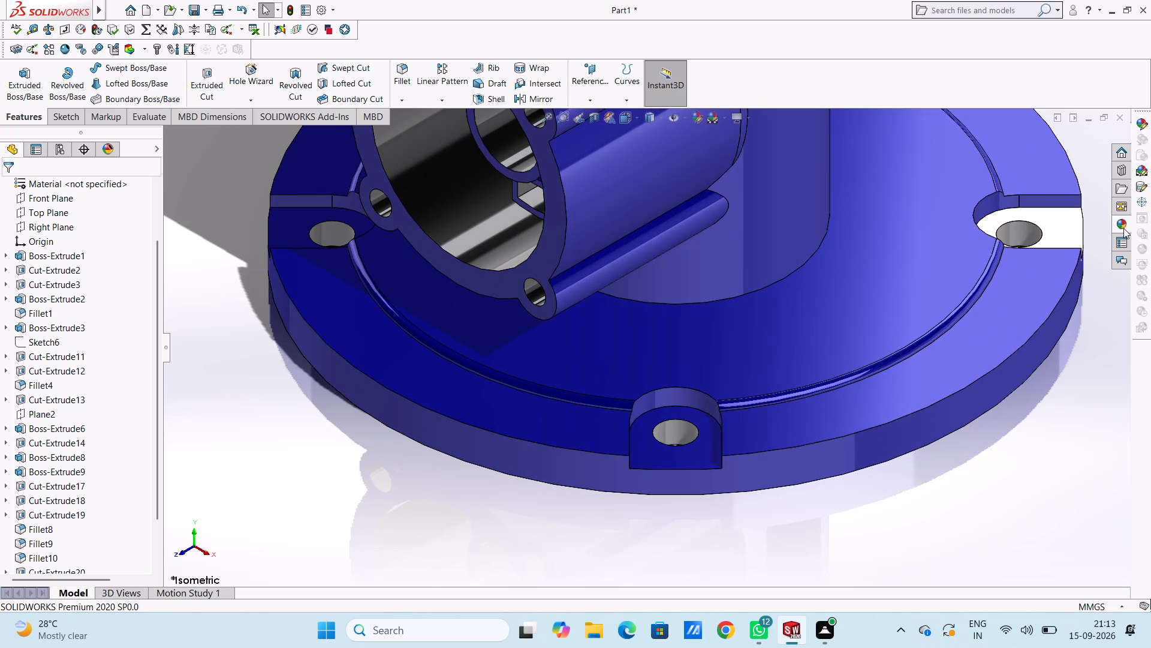
left_click(1124, 226)
left_click_drag(1019, 449, 752, 438)
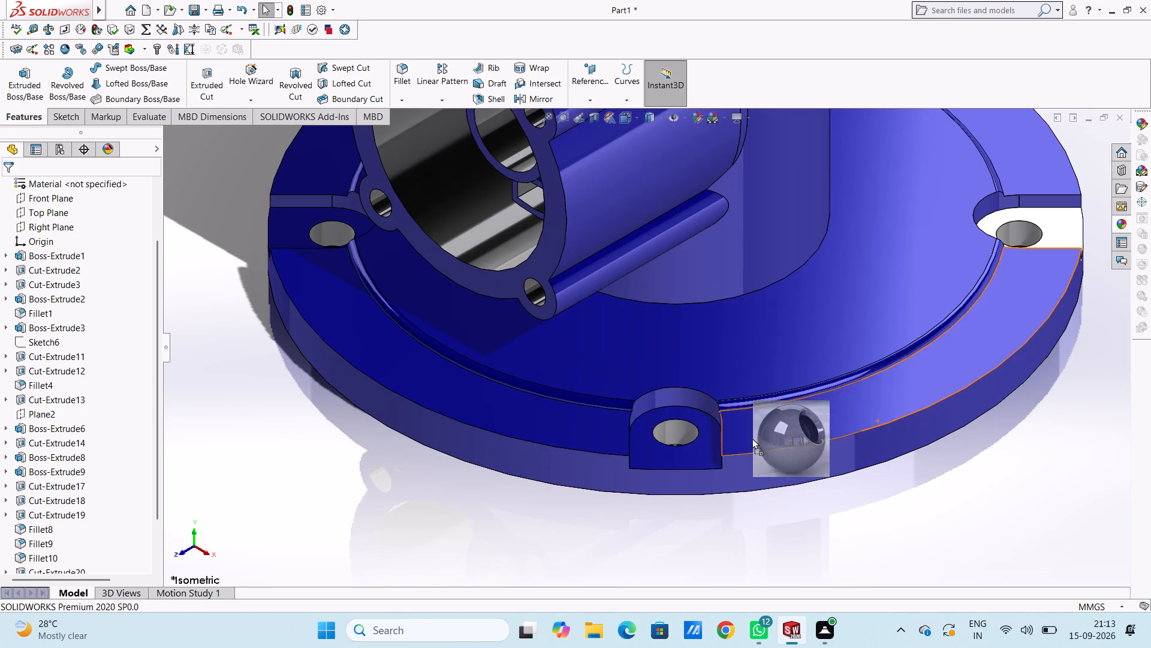
left_click_drag(752, 438, 668, 459)
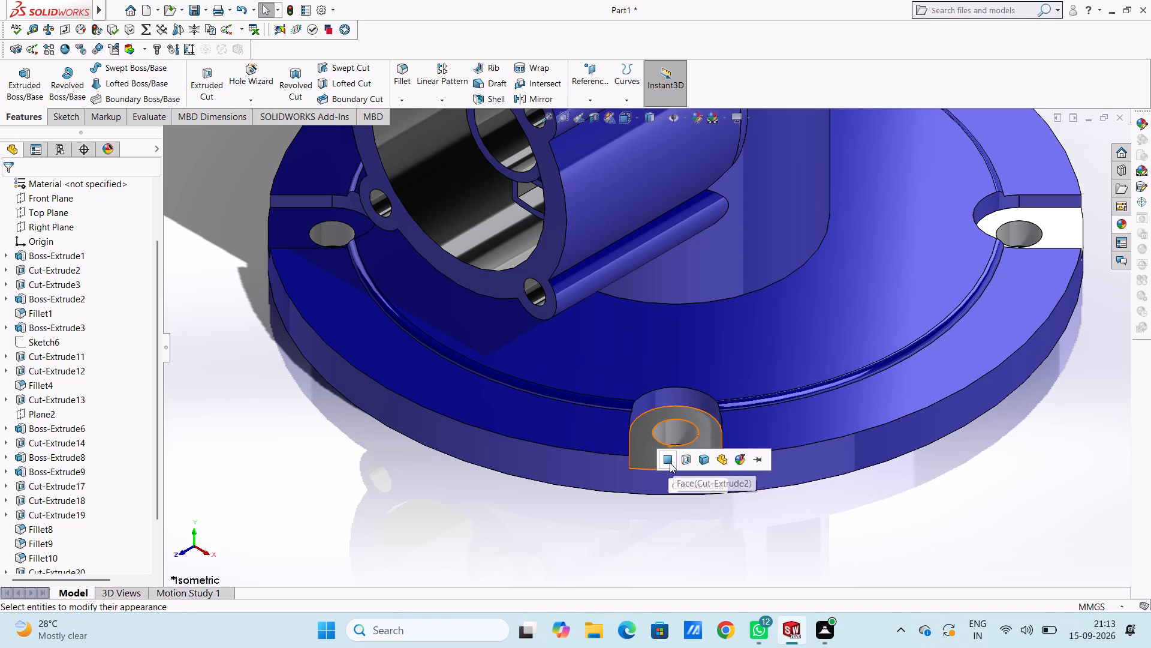
left_click(670, 463)
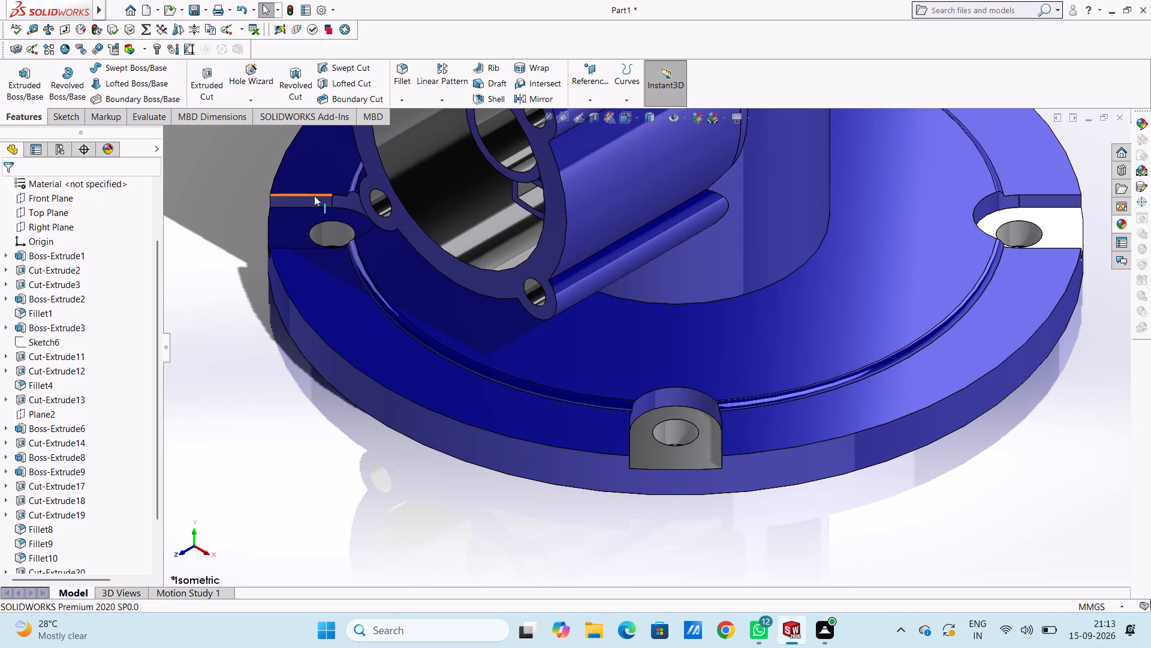
Apply polished platinum to the floor face of the flange's mounting-hole recess on the −X, +Z side.
scroll(314, 202, "down", 6)
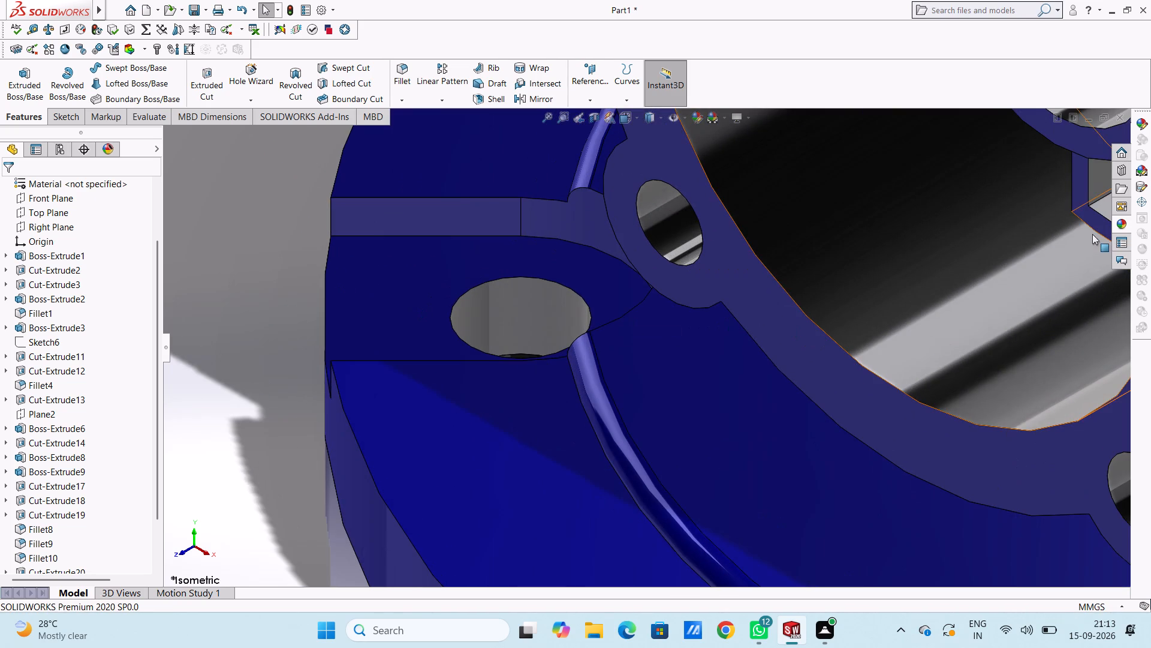
left_click(1122, 225)
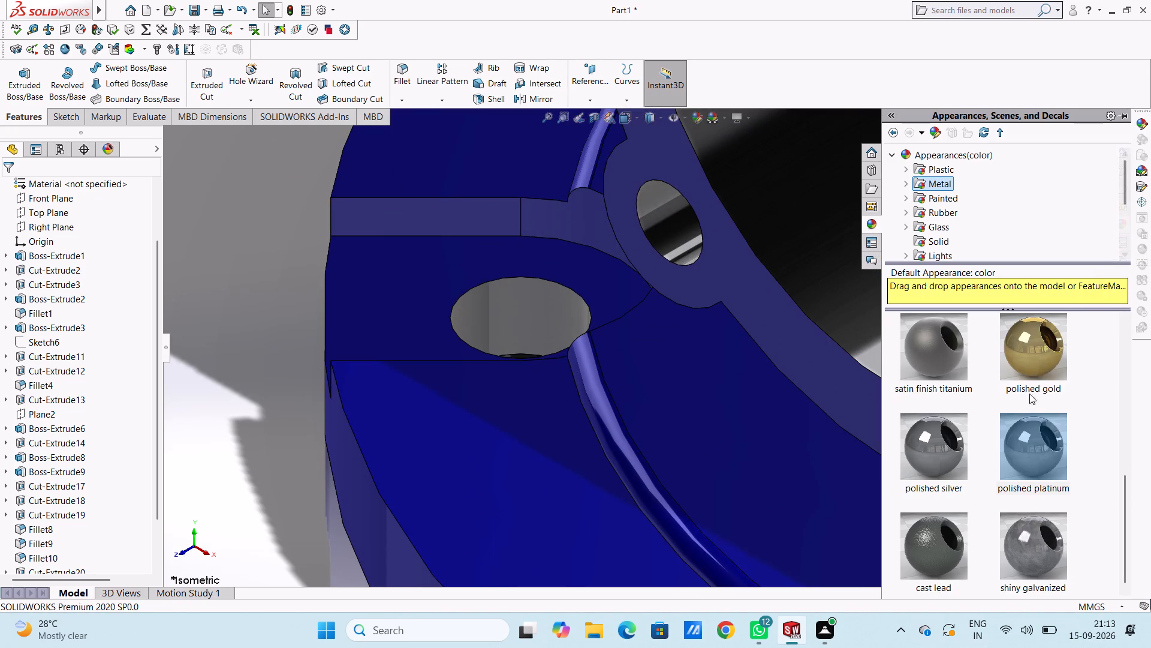
left_click_drag(1030, 437, 406, 272)
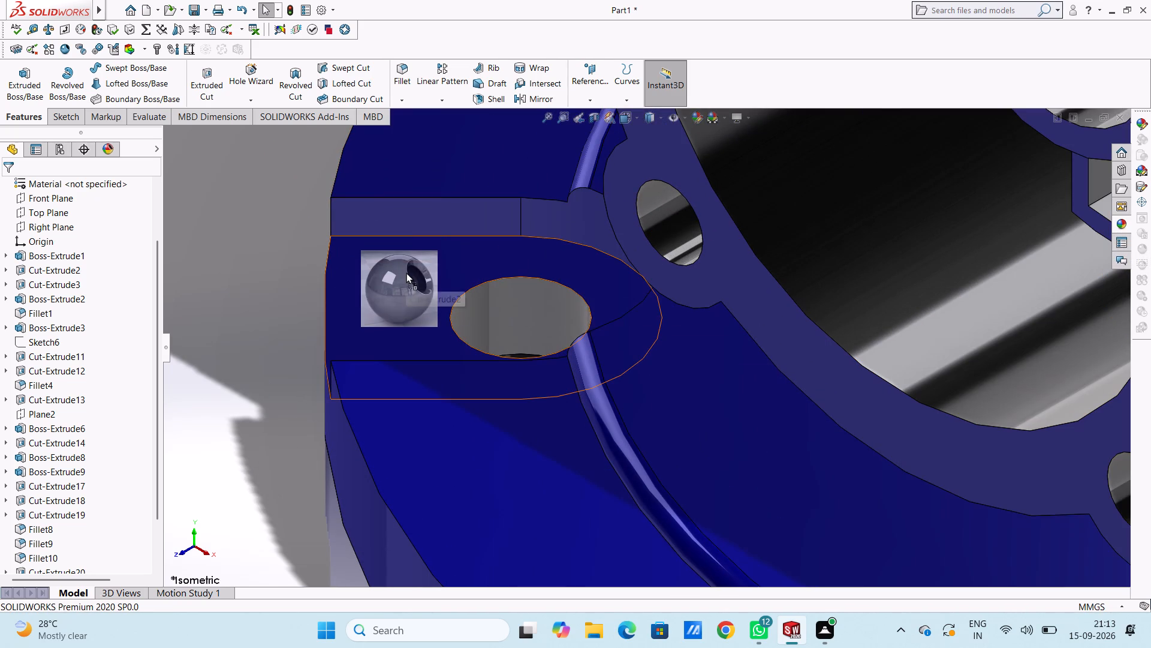
left_click_drag(406, 272, 405, 272)
left_click(404, 271)
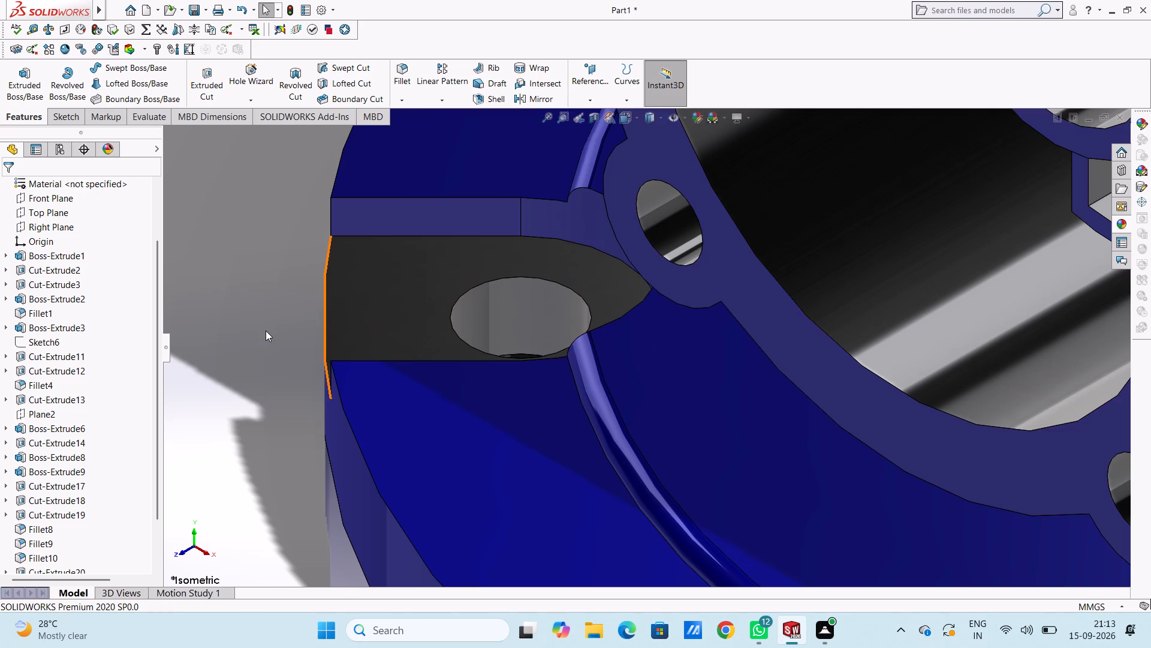
Save the part in isometric view as "right angle flanged worm gearbox housing" in the Documents folder.
key("ctrl+7")
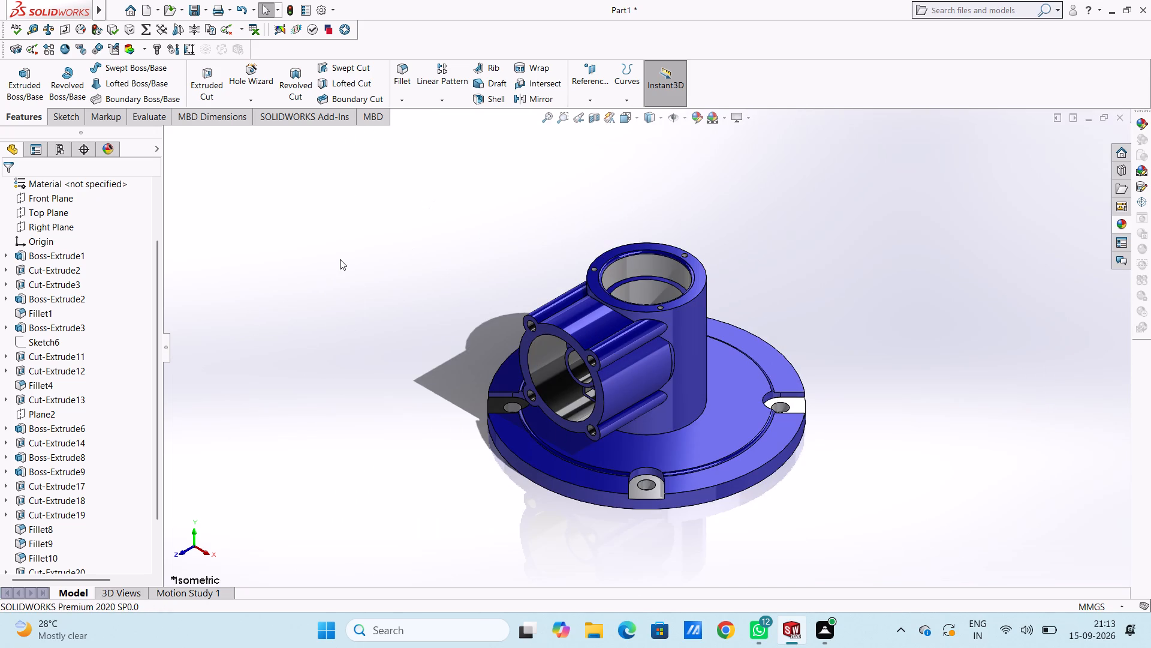
key("ctrl+s")
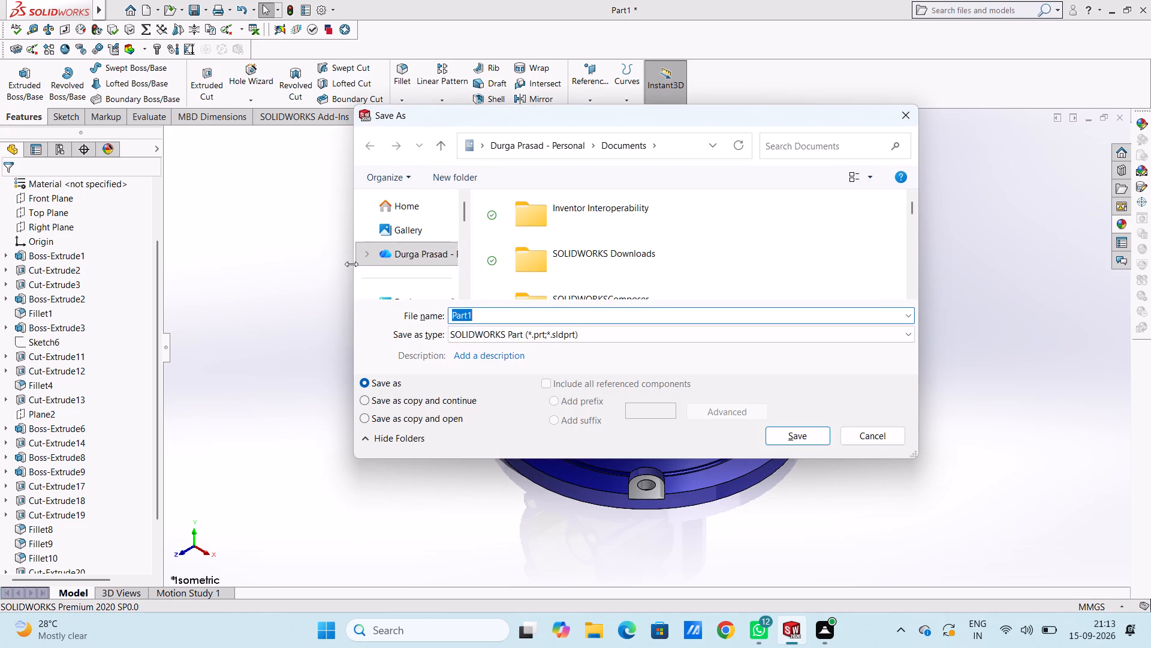
type("right")
key("space")
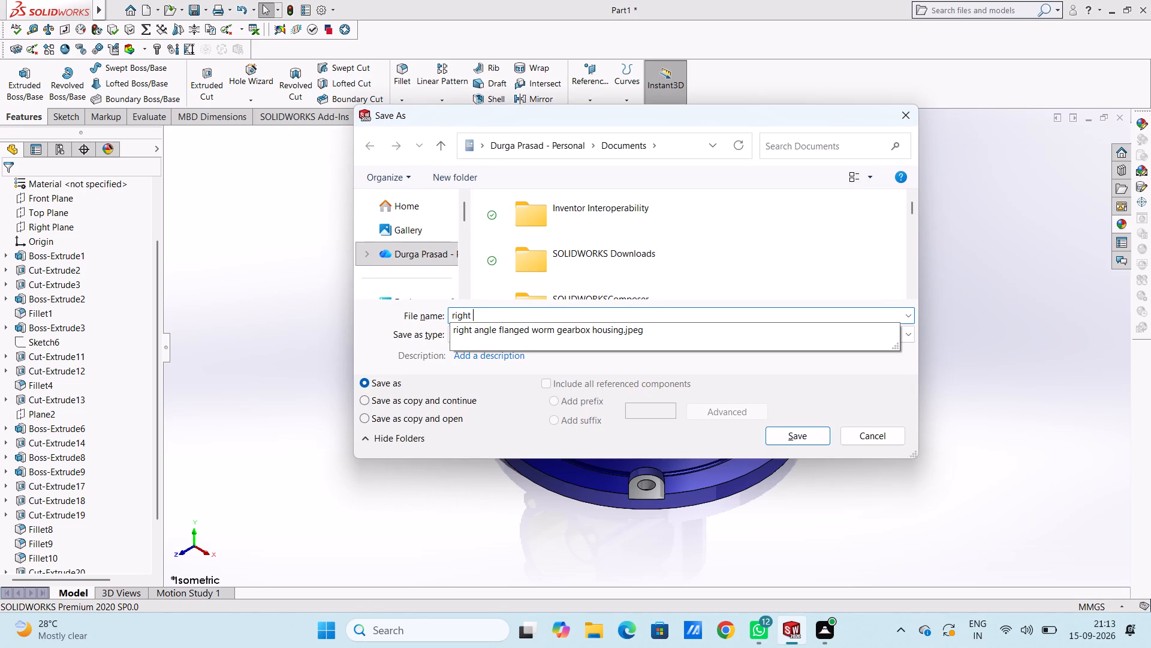
key("a")
type("ngle")
key("space")
type("fl")
type("anged")
key("space")
type("wor")
type("m")
key("space")
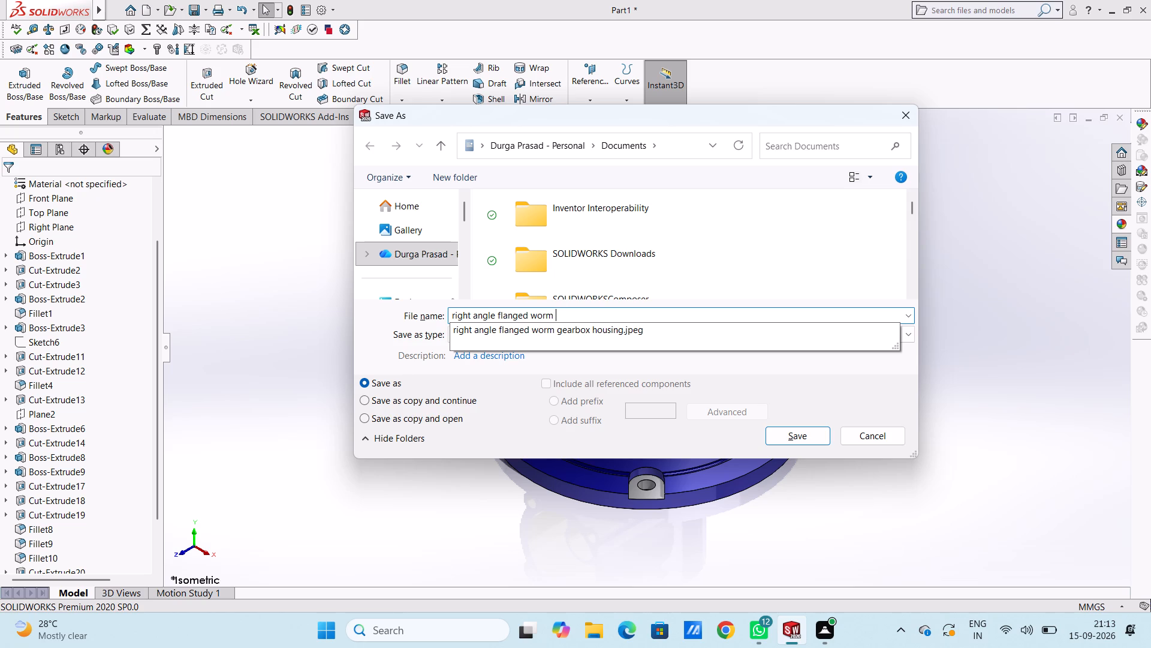
type("gearbox")
key("space")
type("housing")
left_click(810, 437)
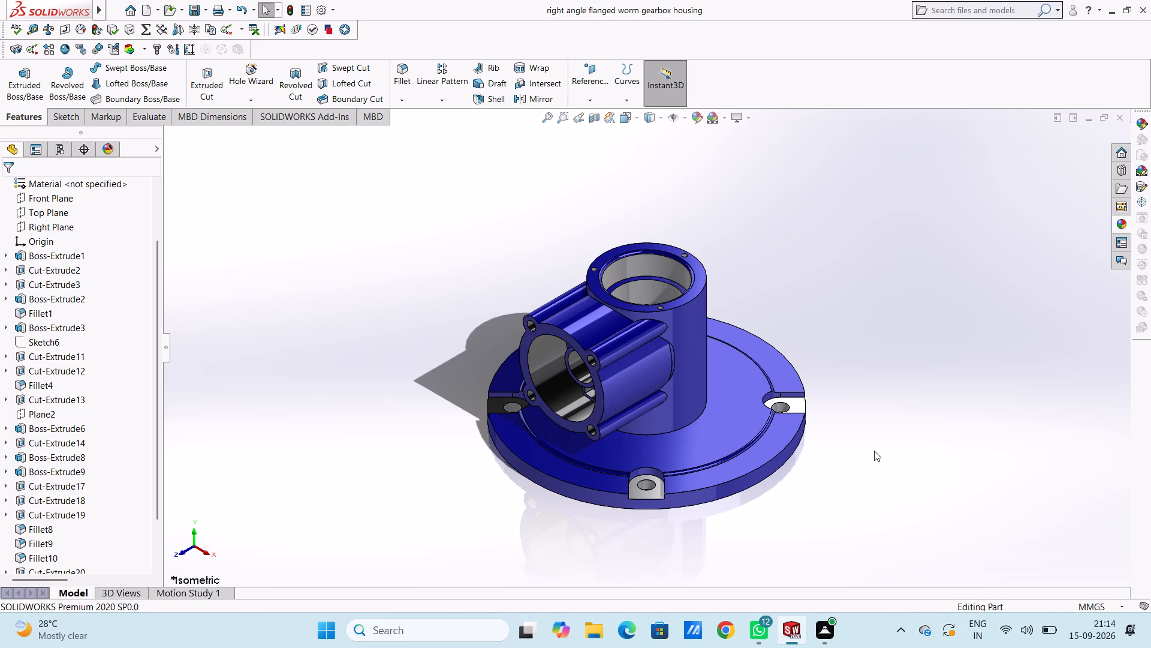
Apply polished platinum to the floor face of the flange's remaining mounting-hole recess, on the −X, −Z side behind the vertical housing.
middle_click_drag(886, 338, 881, 376)
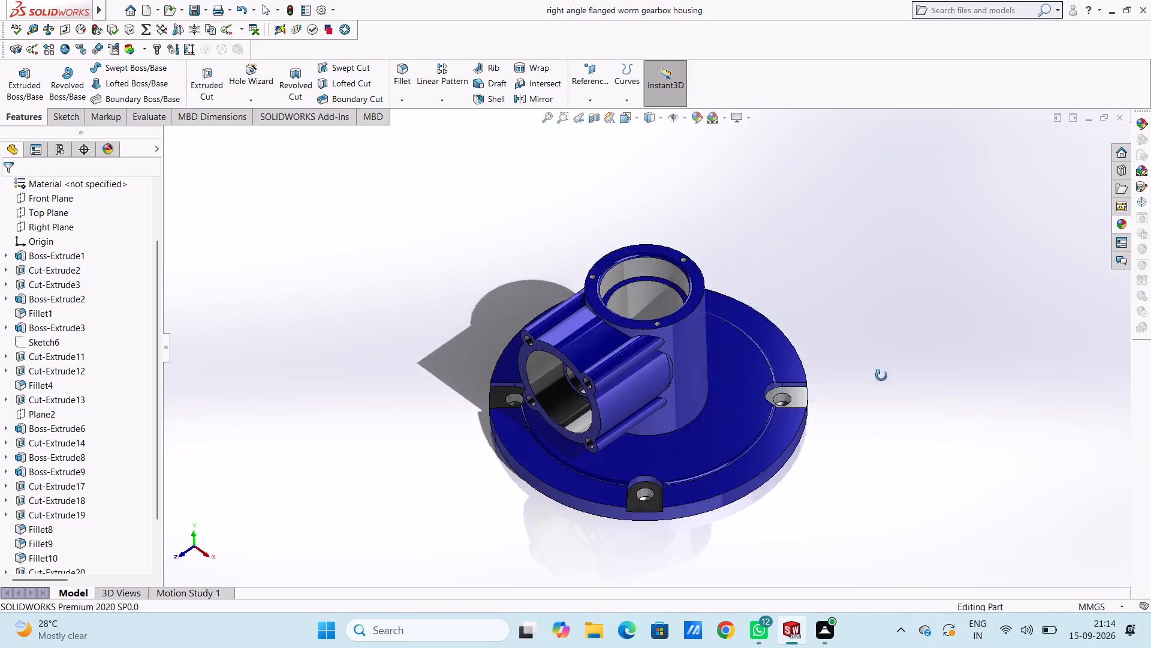
middle_click_drag(881, 376, 846, 535)
scroll(846, 533, "up", 1)
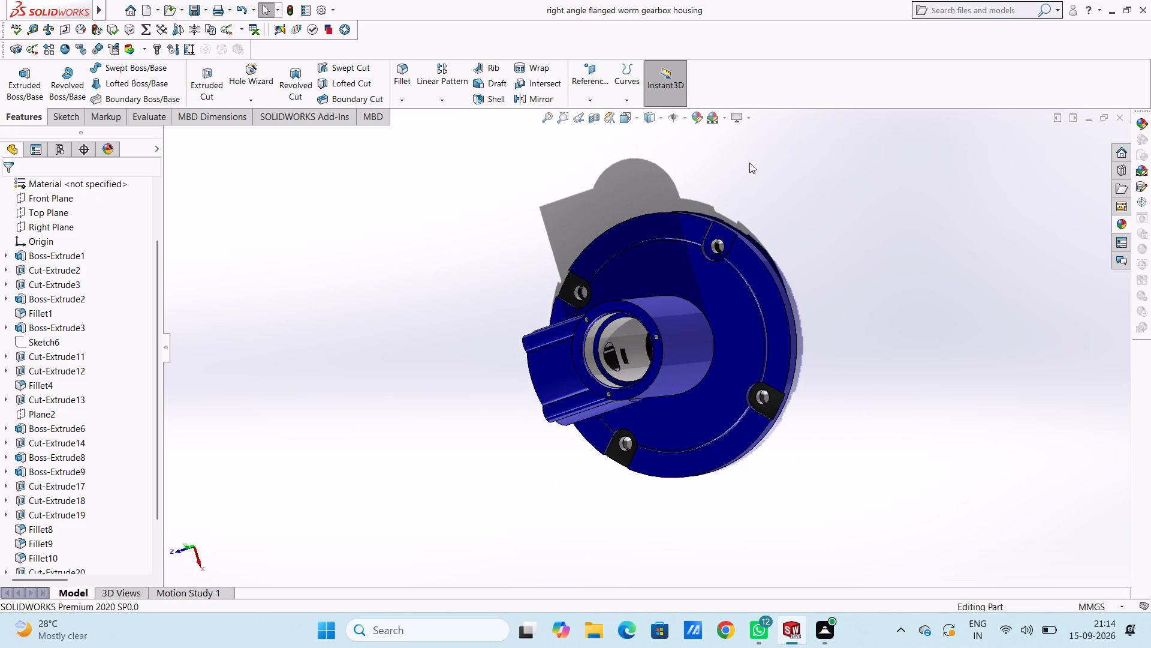
scroll(700, 195, "down", 4)
scroll(712, 261, "down", 4)
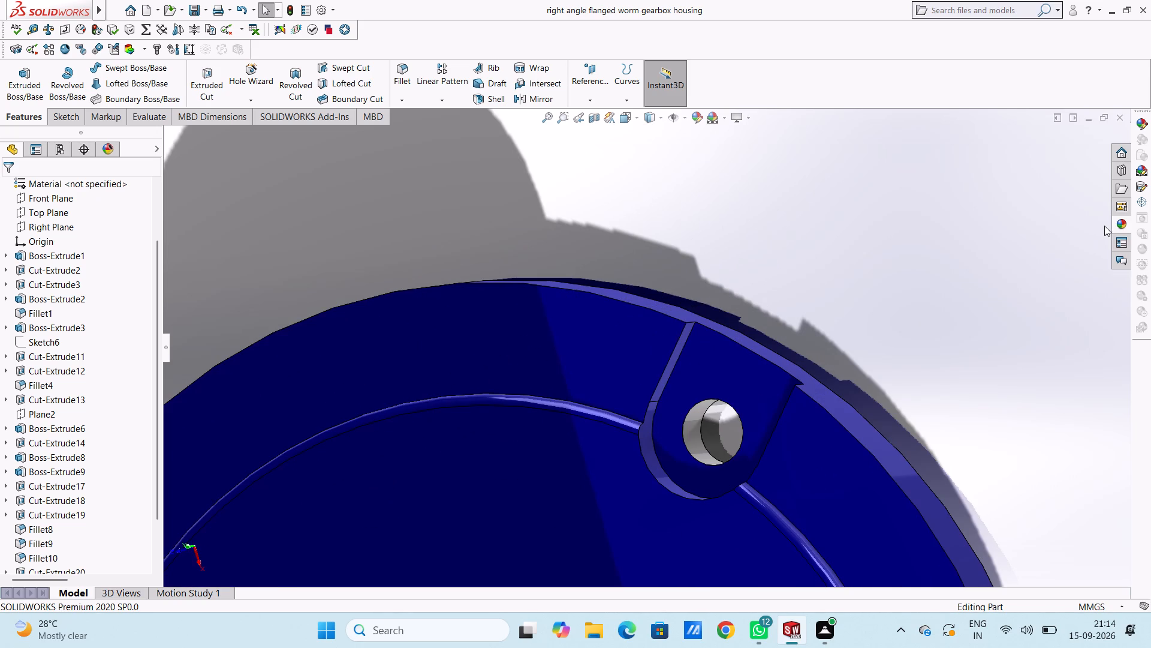
left_click(1117, 218)
left_click_drag(1050, 458, 779, 421)
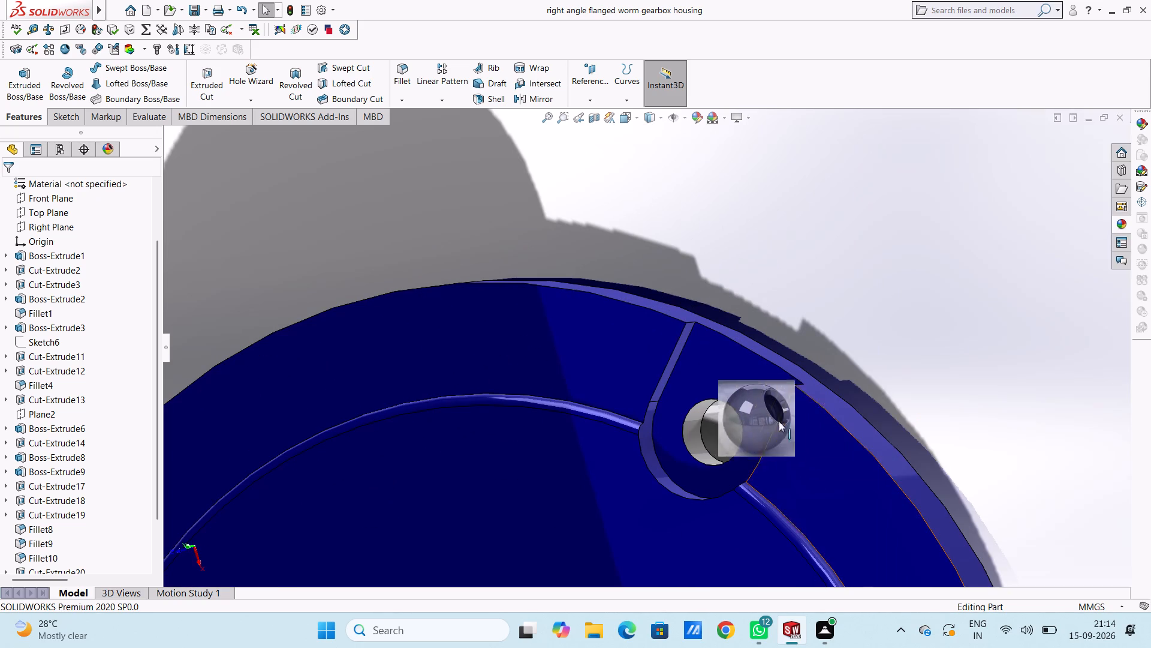
left_click_drag(779, 421, 765, 402)
left_click(761, 399)
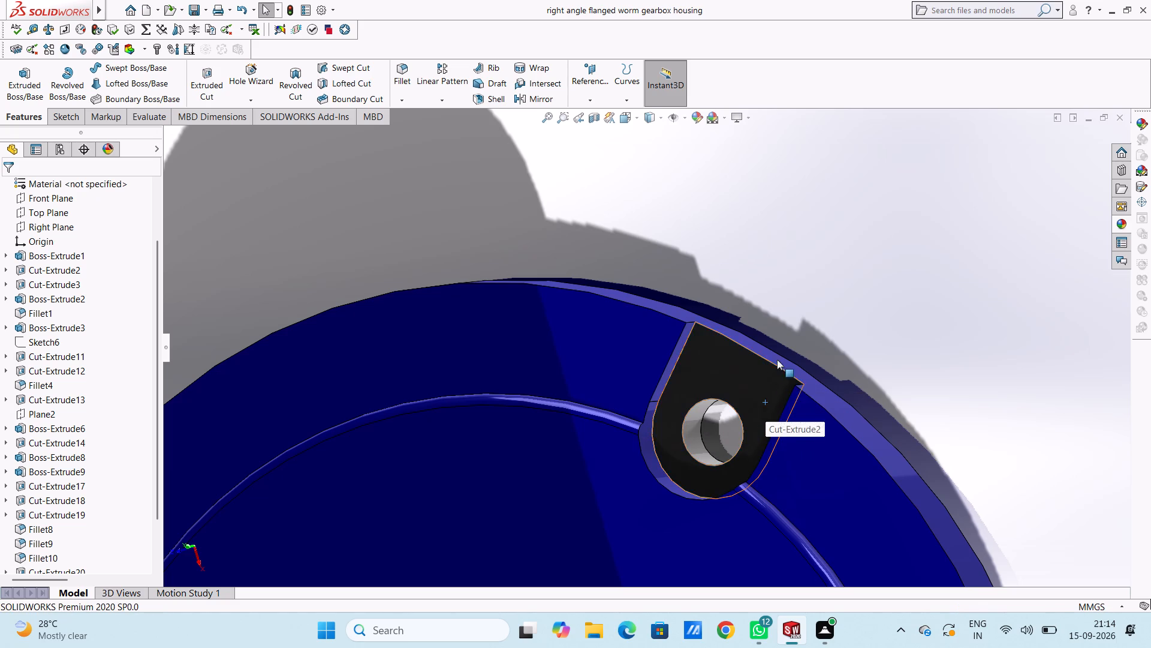
scroll(785, 350, "down", 3)
scroll(785, 350, "up", 10)
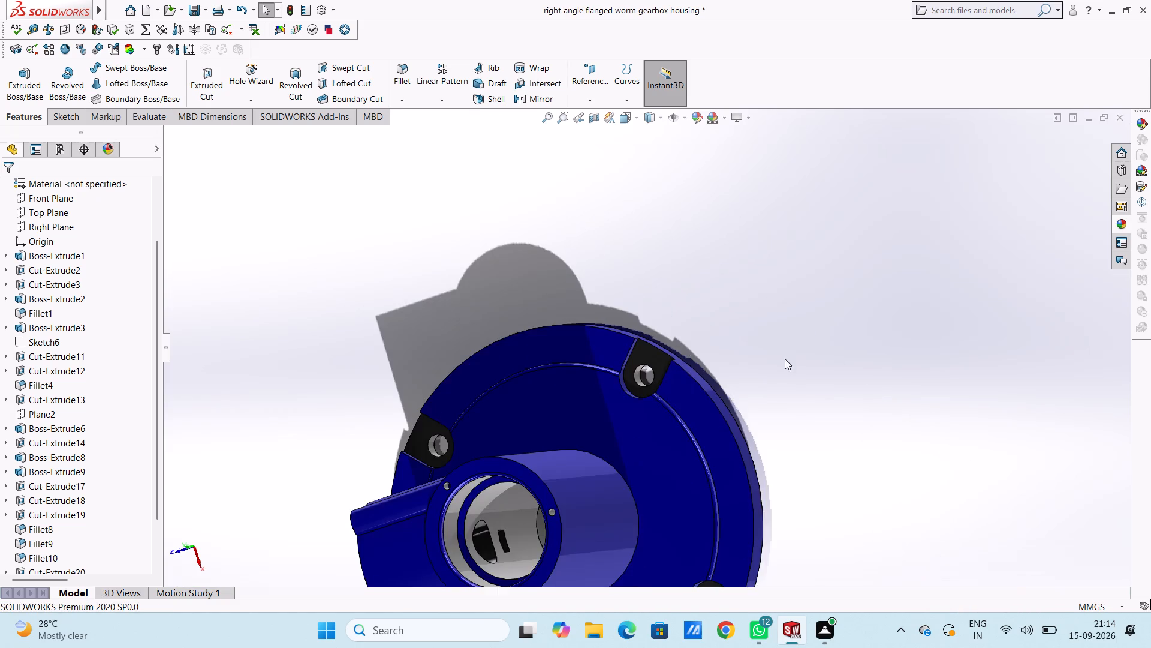
scroll(784, 362, "up", 4)
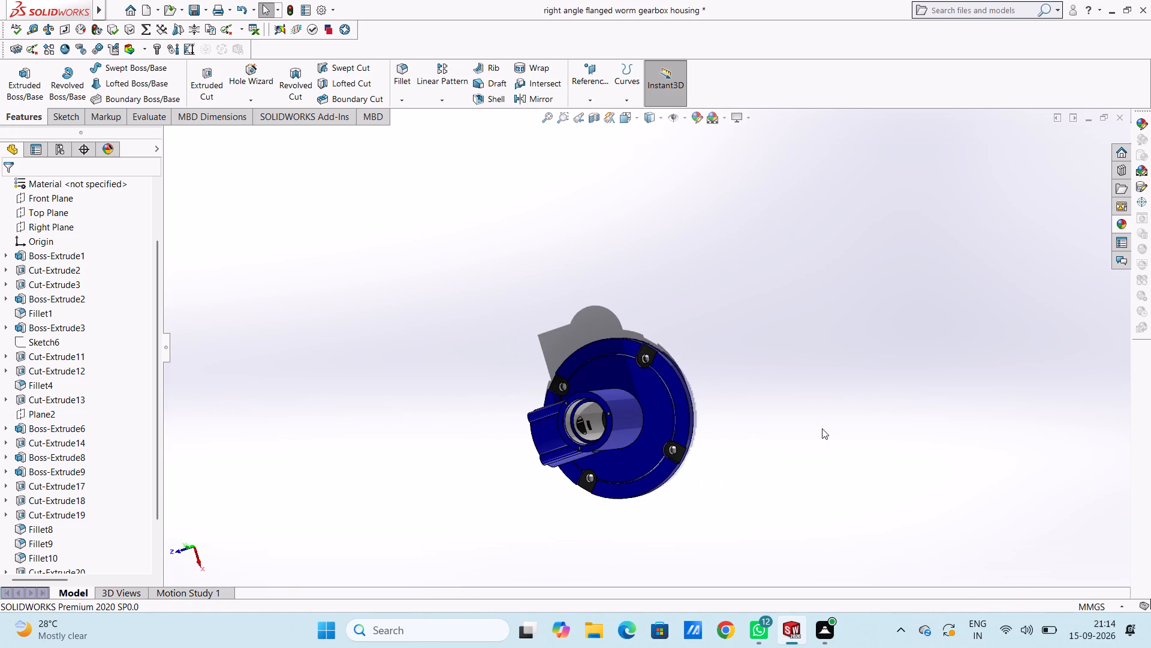
Return the part to the isometric view and save it again under its current name.
key("ctrl+7")
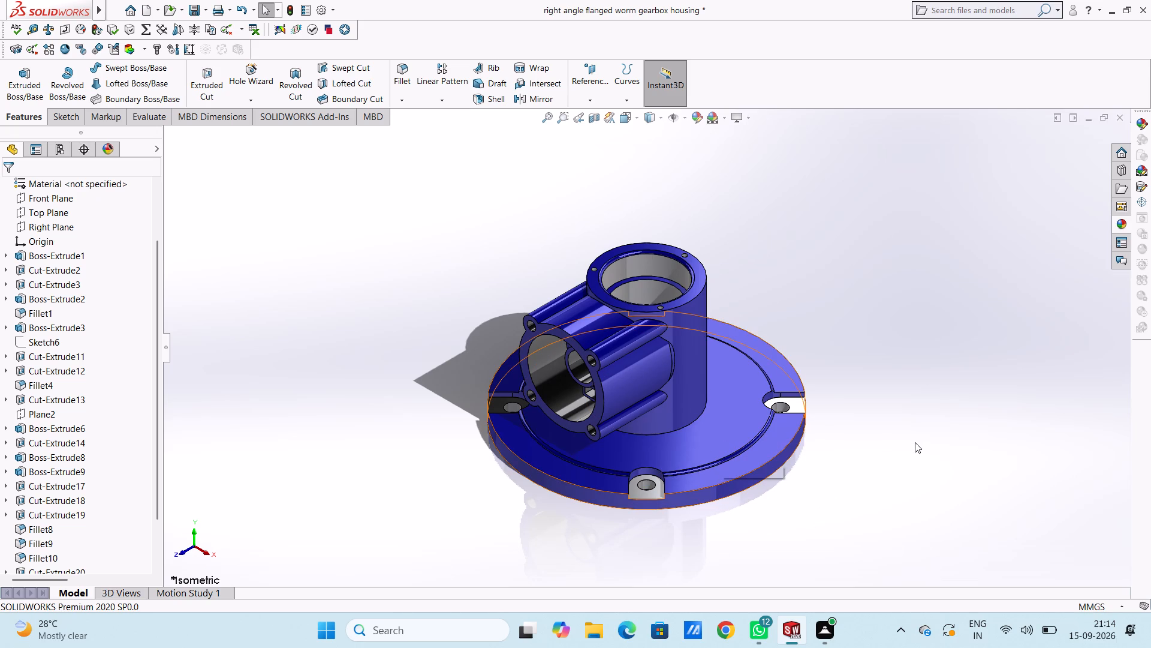
key("ctrl+s")
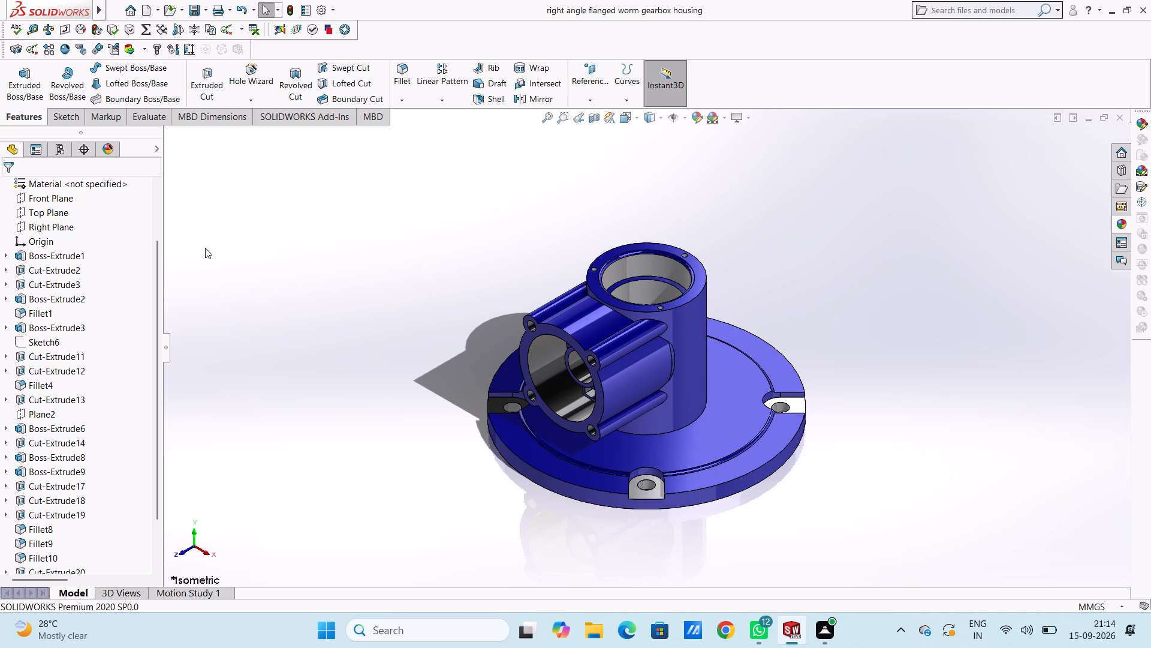
Save a PDF copy of the part in Documents under the name "right angle flanged worm gearbox housing".
left_click(208, 13)
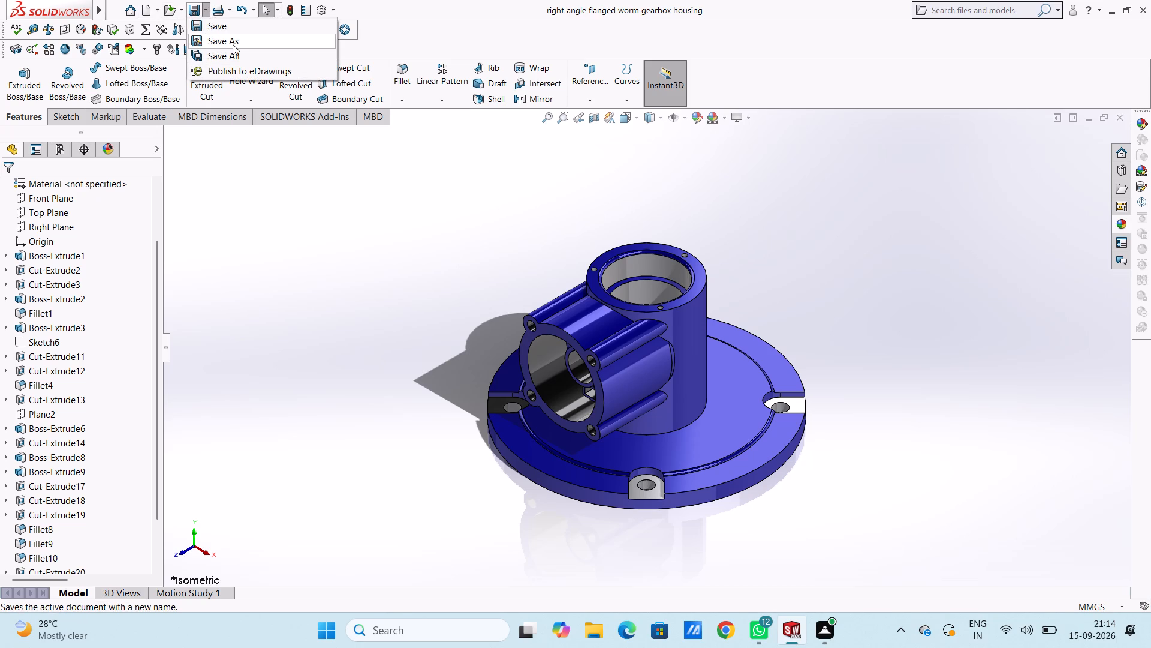
left_click(233, 44)
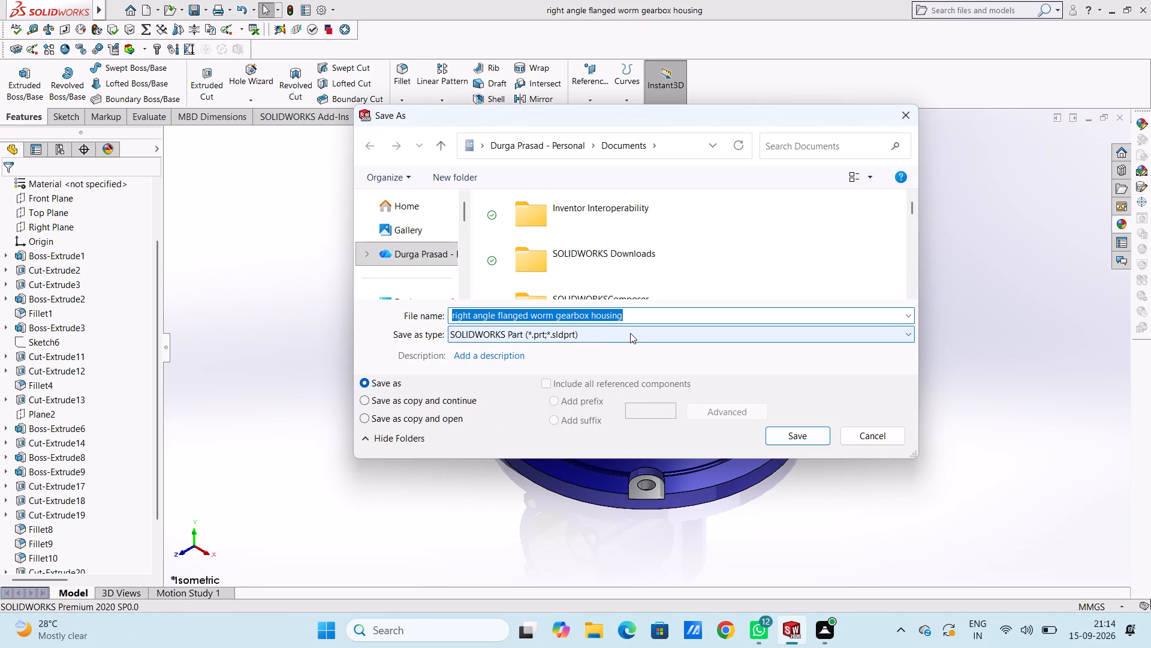
left_click(631, 332)
left_click(597, 92)
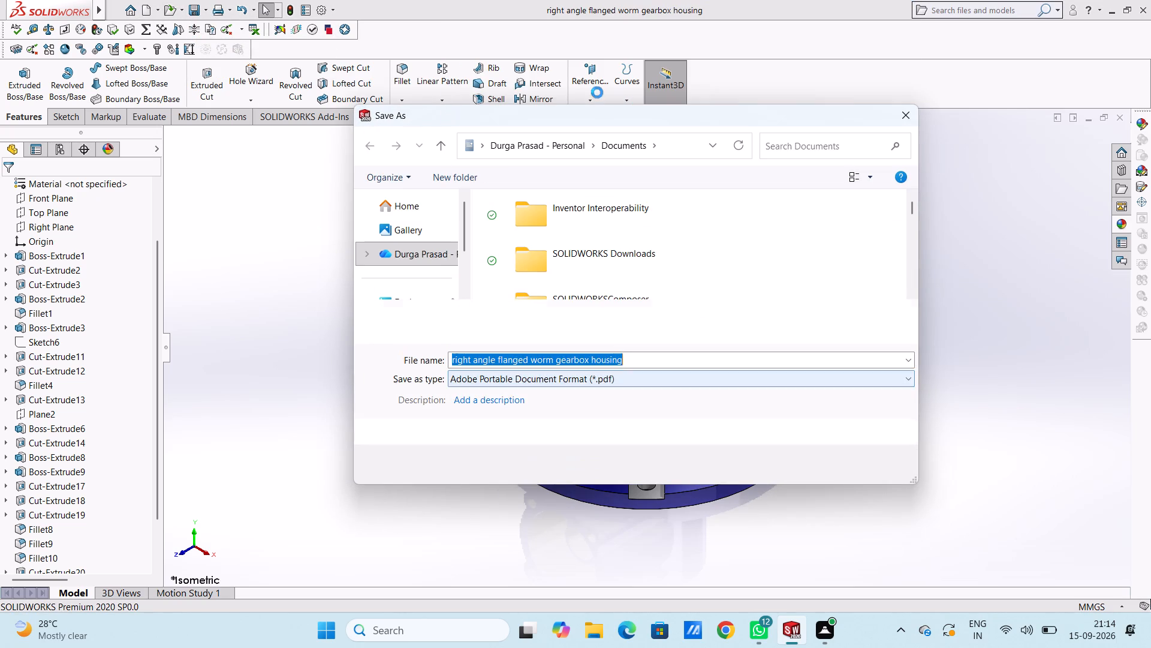
left_click(786, 466)
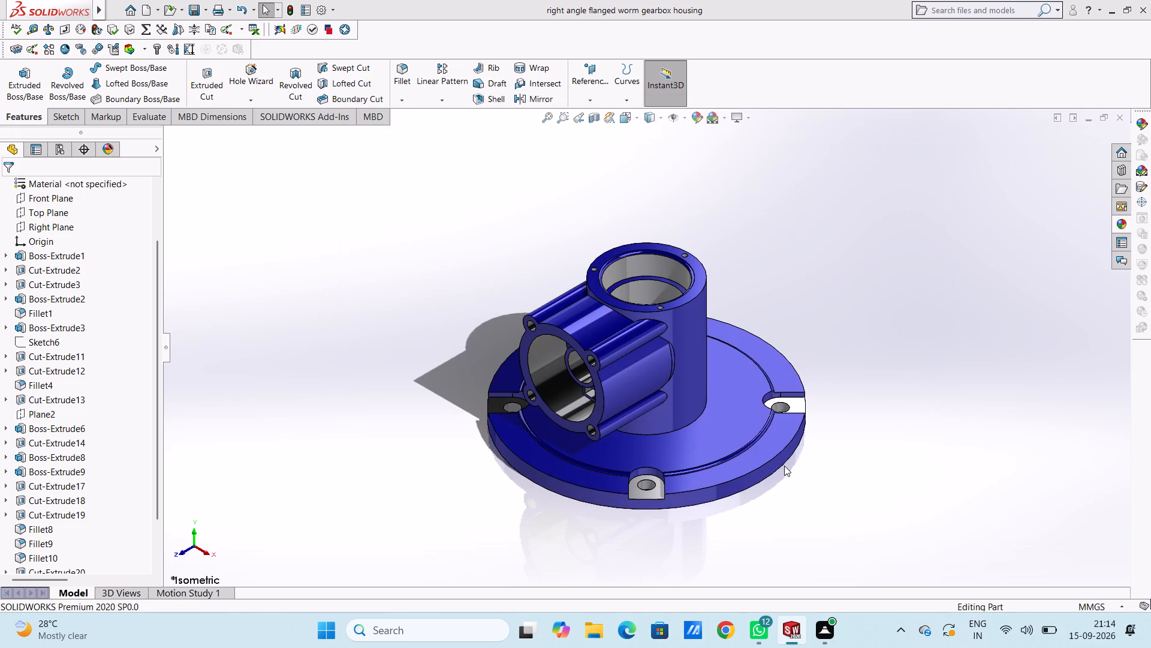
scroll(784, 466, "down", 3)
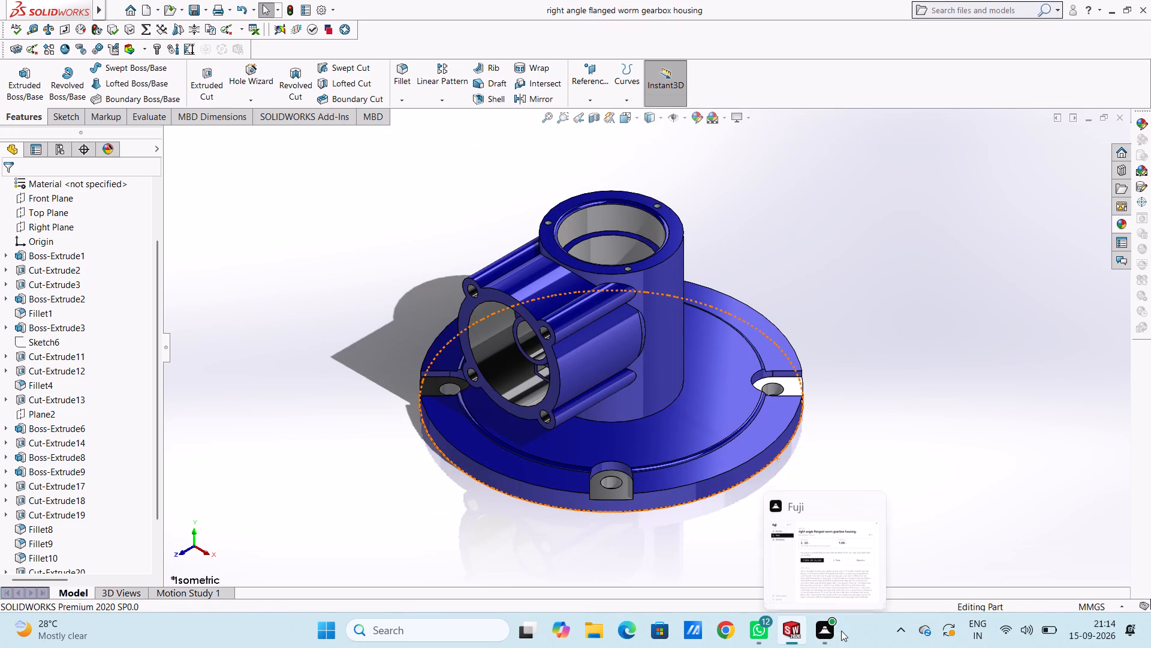